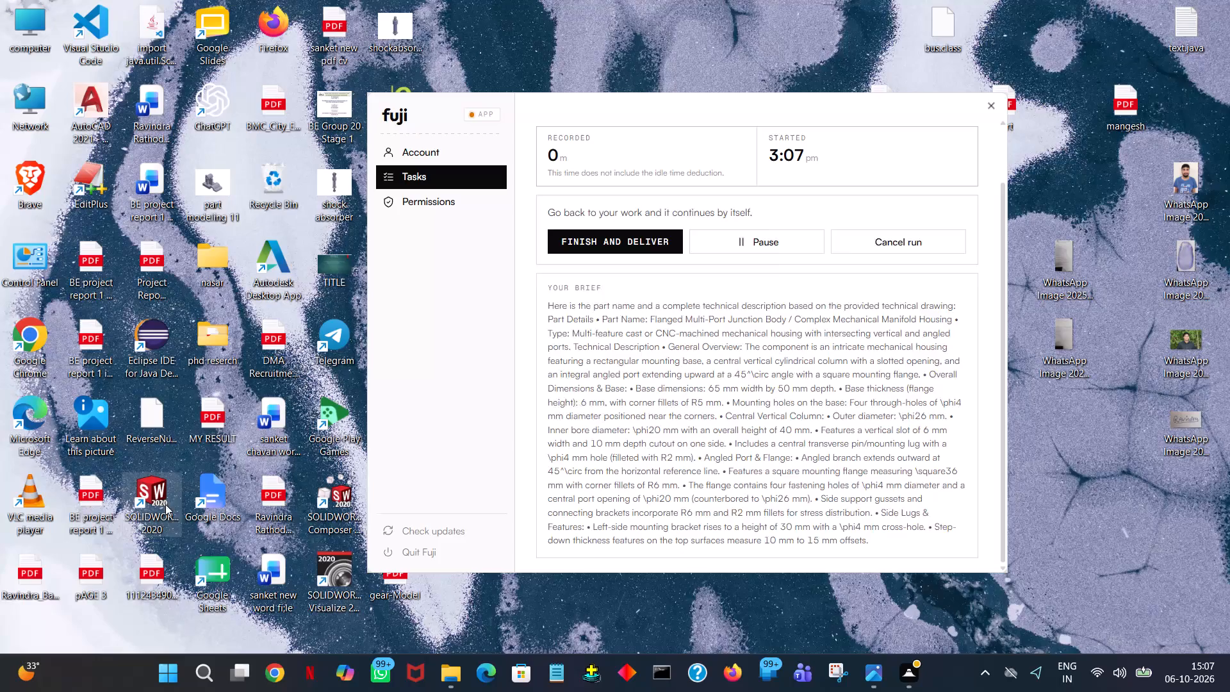
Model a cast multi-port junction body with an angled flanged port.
Launch SOLIDWORKS and create a new part document.
double_click(162, 508)
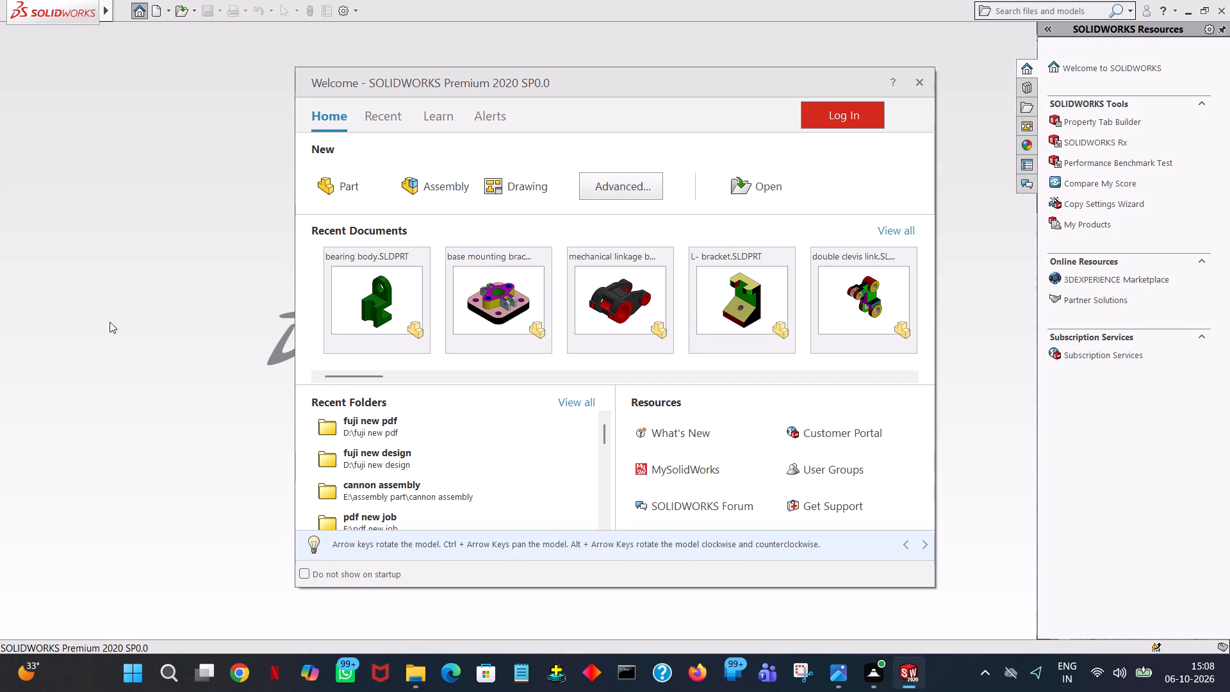
double_click(348, 188)
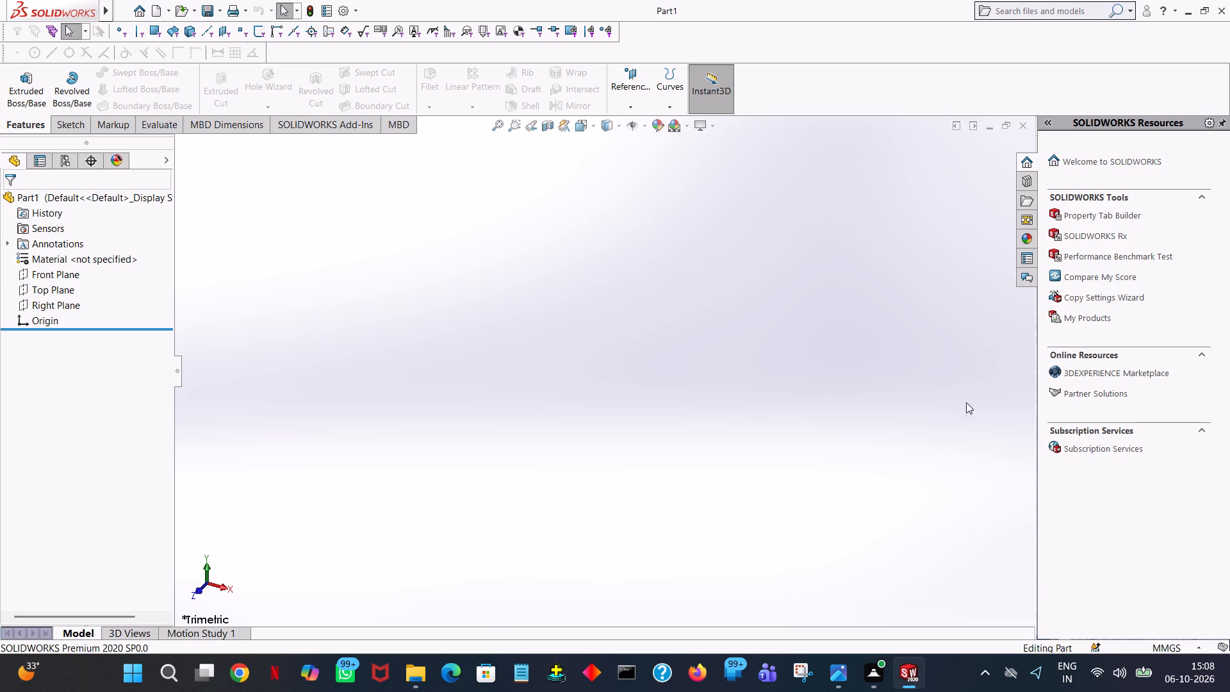
On the Top Plane, sketch a horizontal line about 64 mm long from the origin and a 25 mm vertical line up from its end.
left_click(55, 283)
left_click(66, 270)
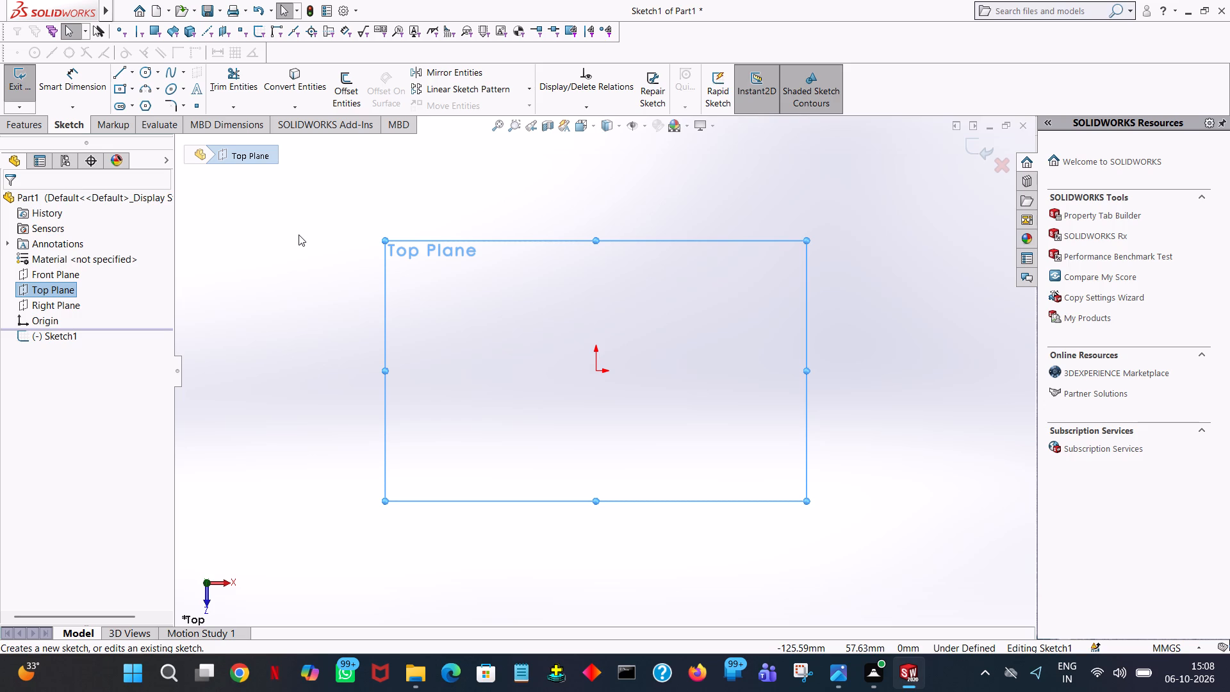
right_click(57, 292)
left_click(604, 163)
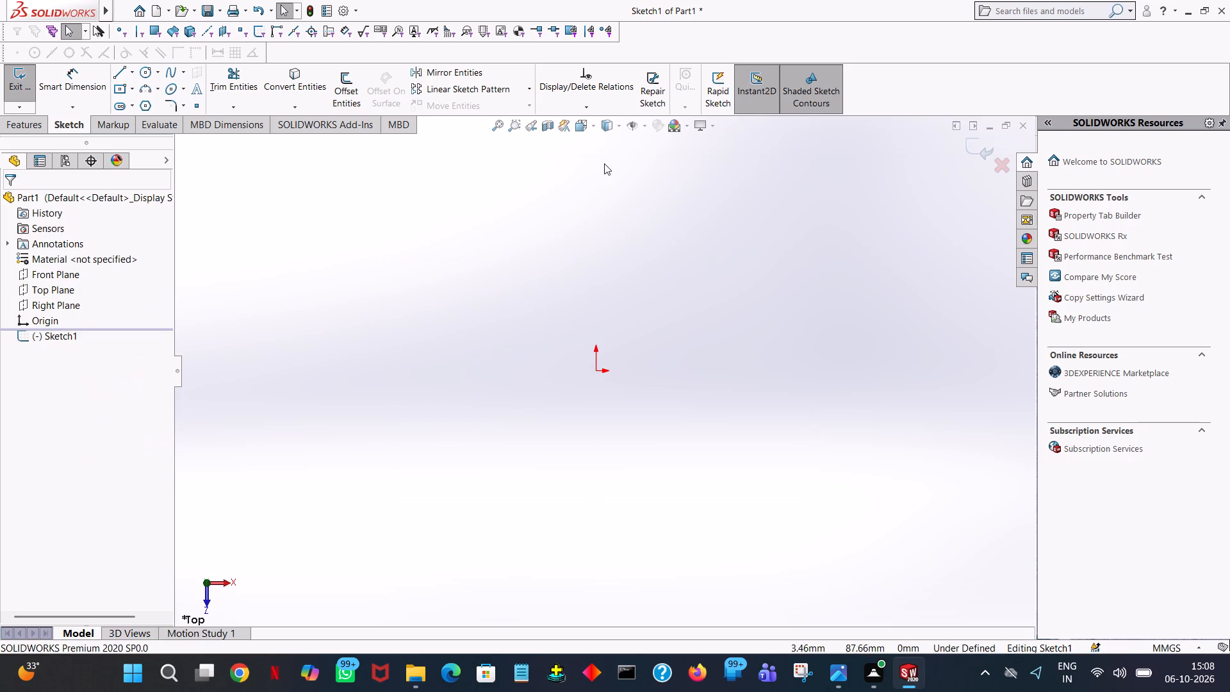
left_click(121, 72)
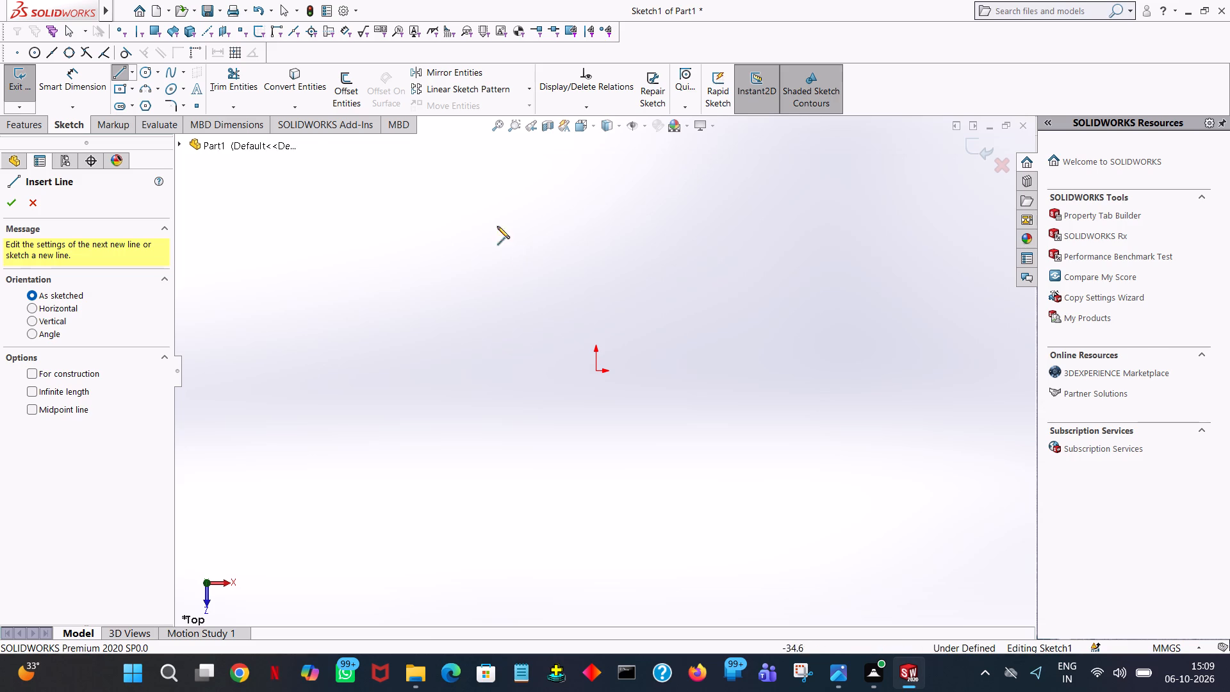
left_click(597, 372)
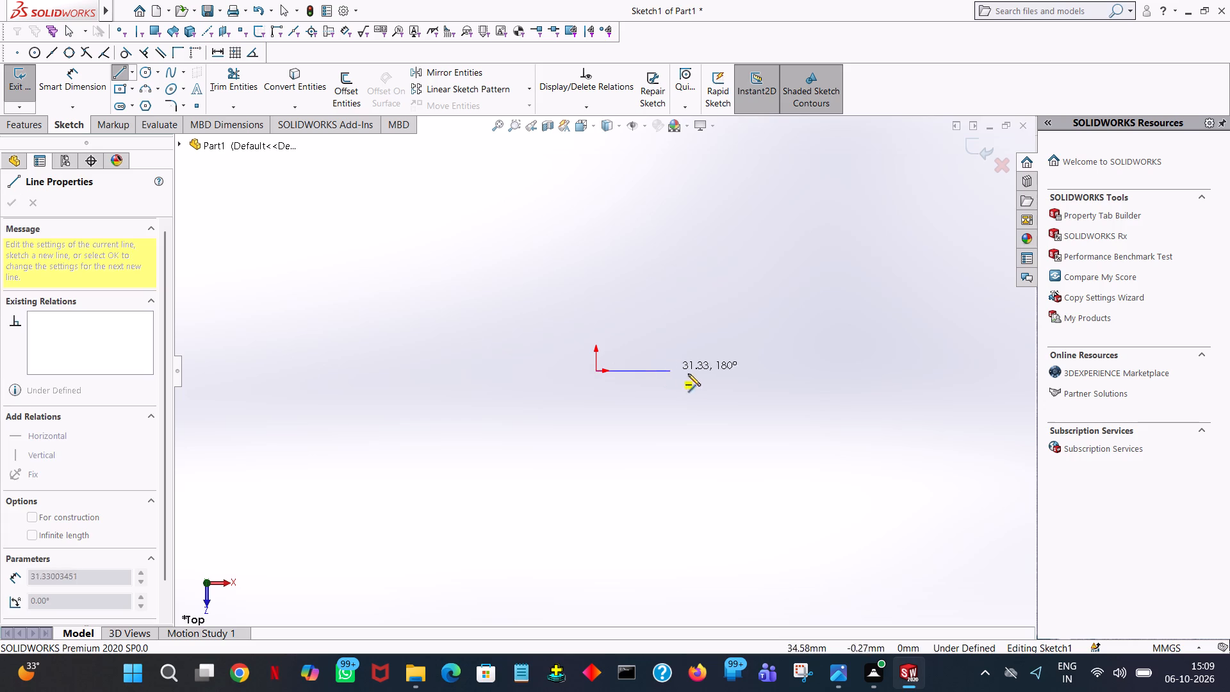
left_click(748, 370)
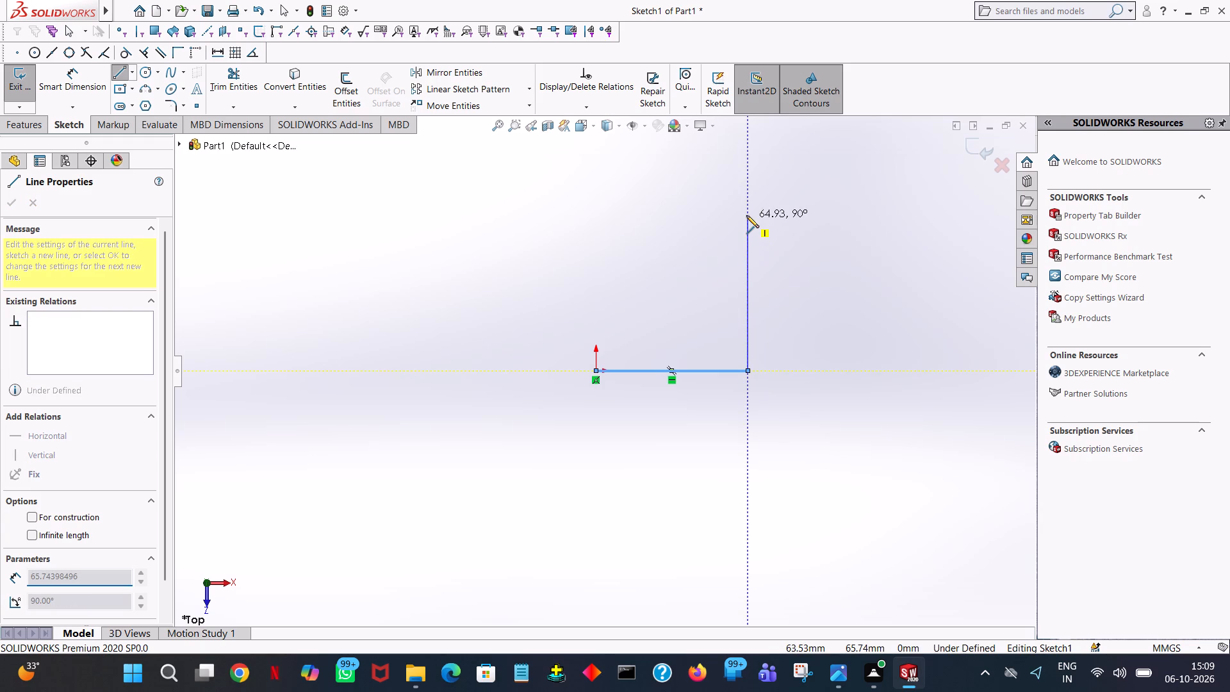
left_click(746, 215)
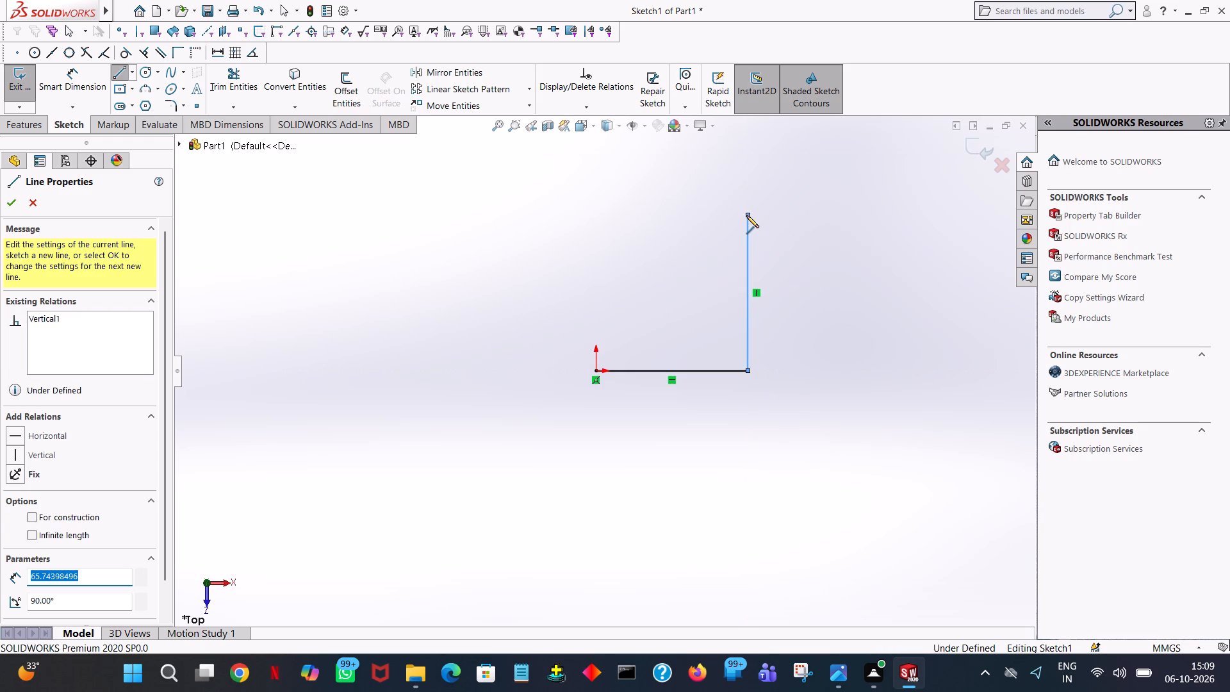
type("25")
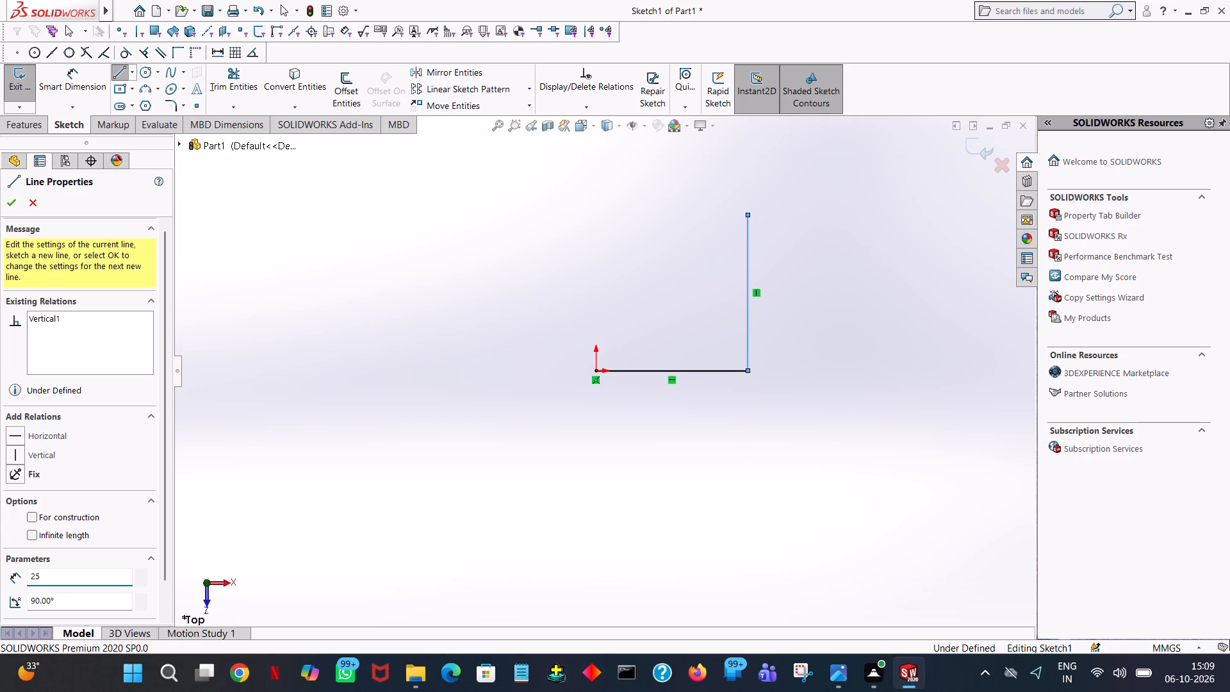
key("Return")
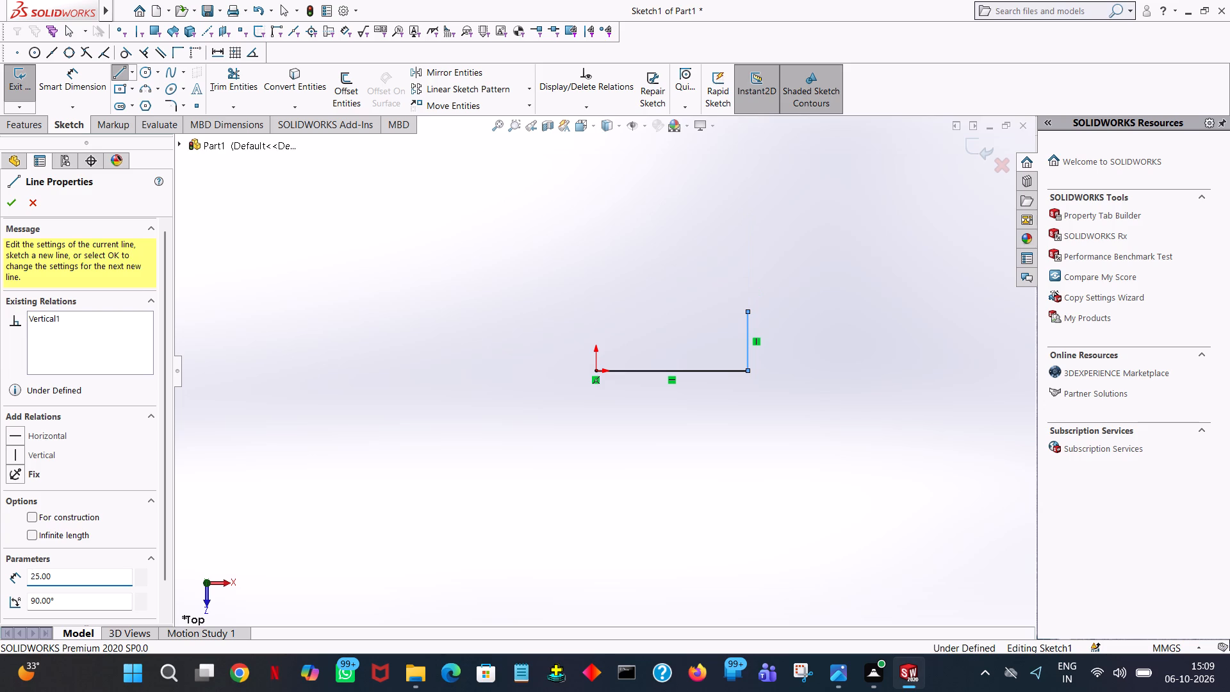
right_click(746, 215)
left_click(807, 230)
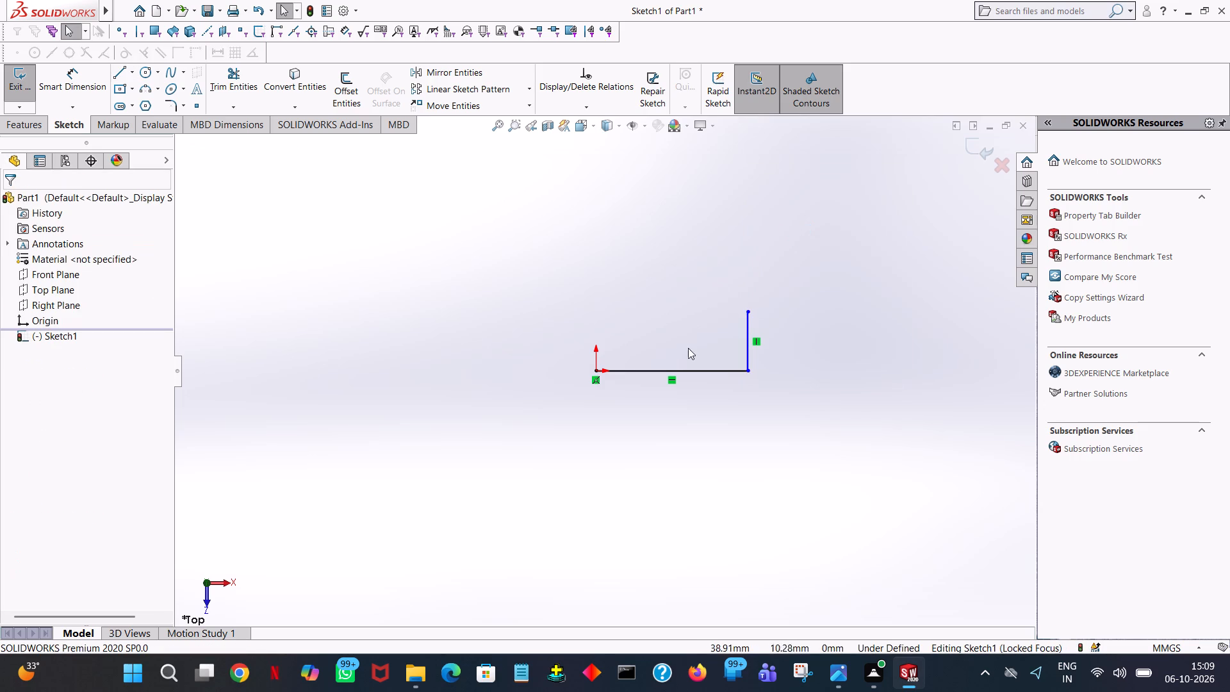
Set the horizontal line's length to 65/2 mm.
left_click(689, 372)
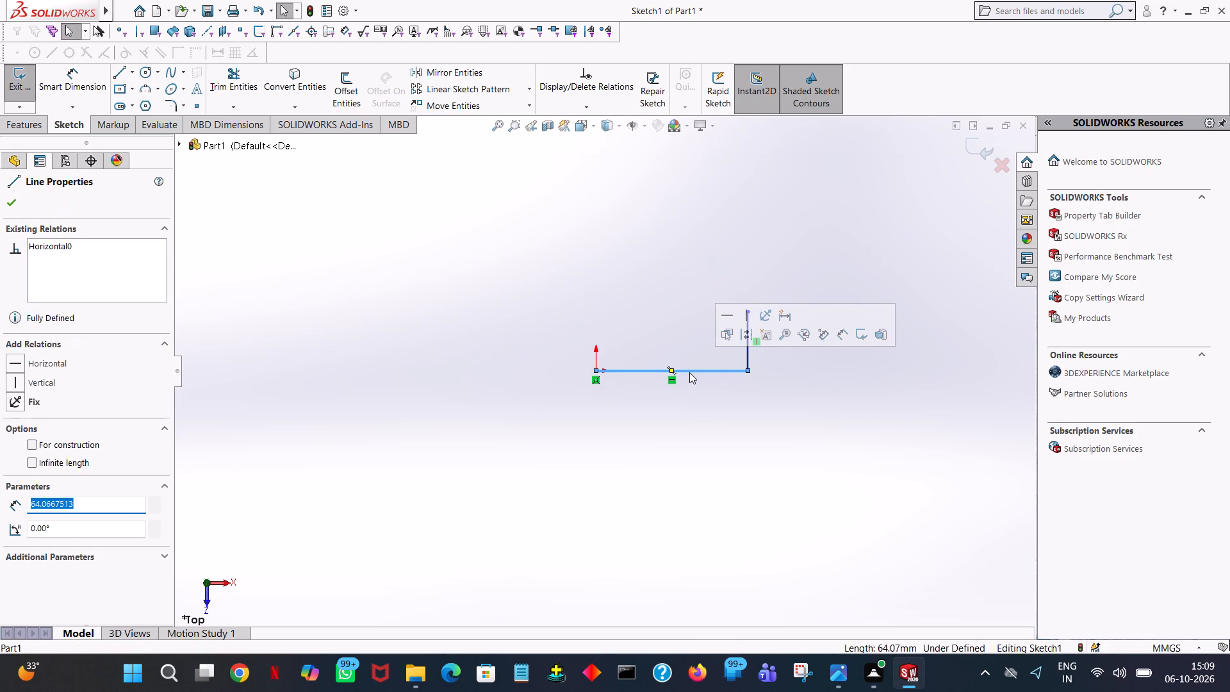
type("65/2")
key("Return")
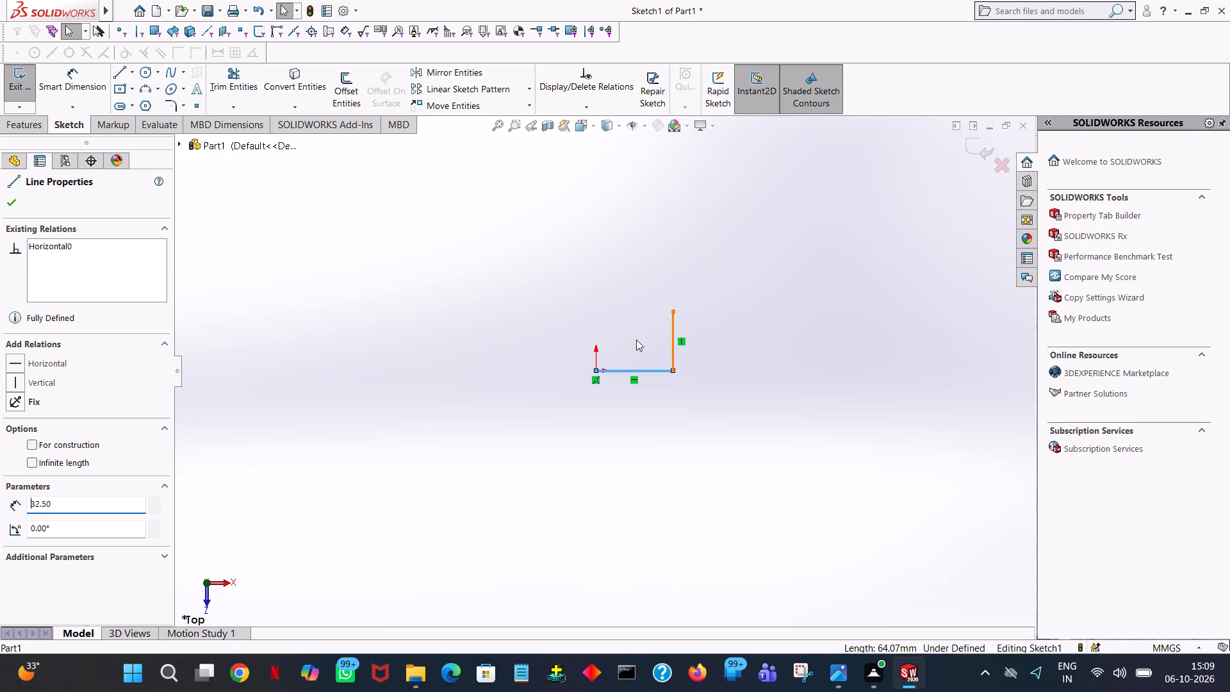
Complete the rectangle around the origin with a 65 mm upper edge, 50 mm left side, 65 mm lower edge and closing right side.
left_click(115, 71)
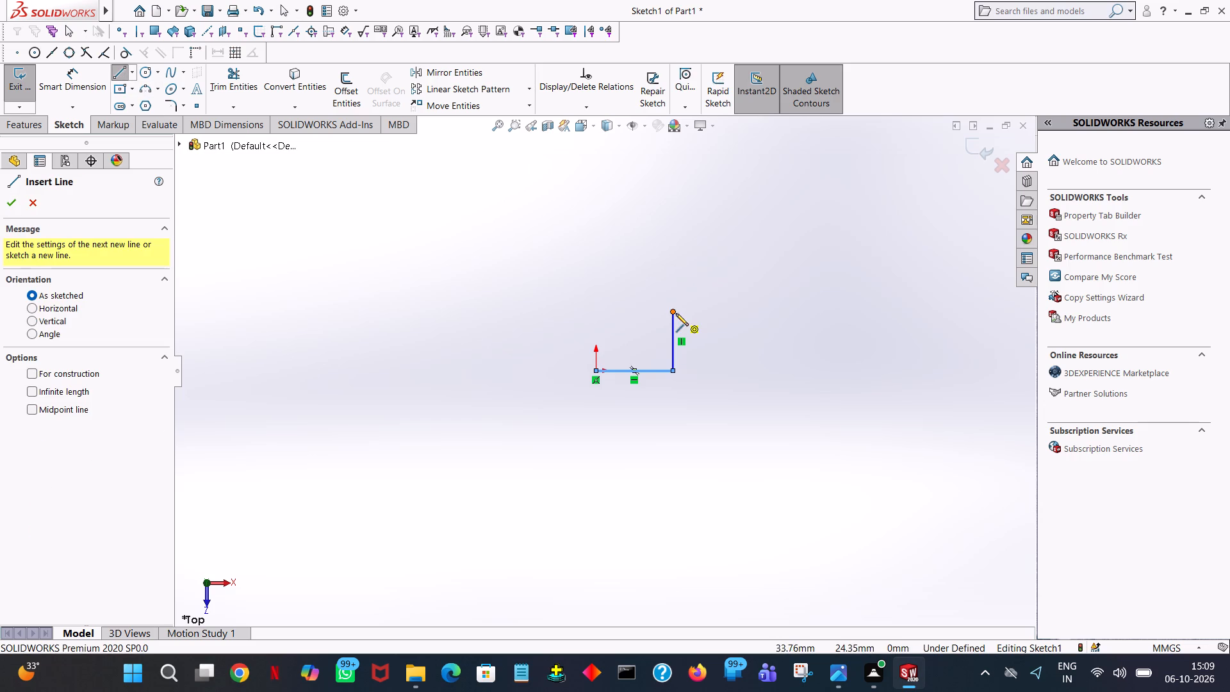
left_click(673, 313)
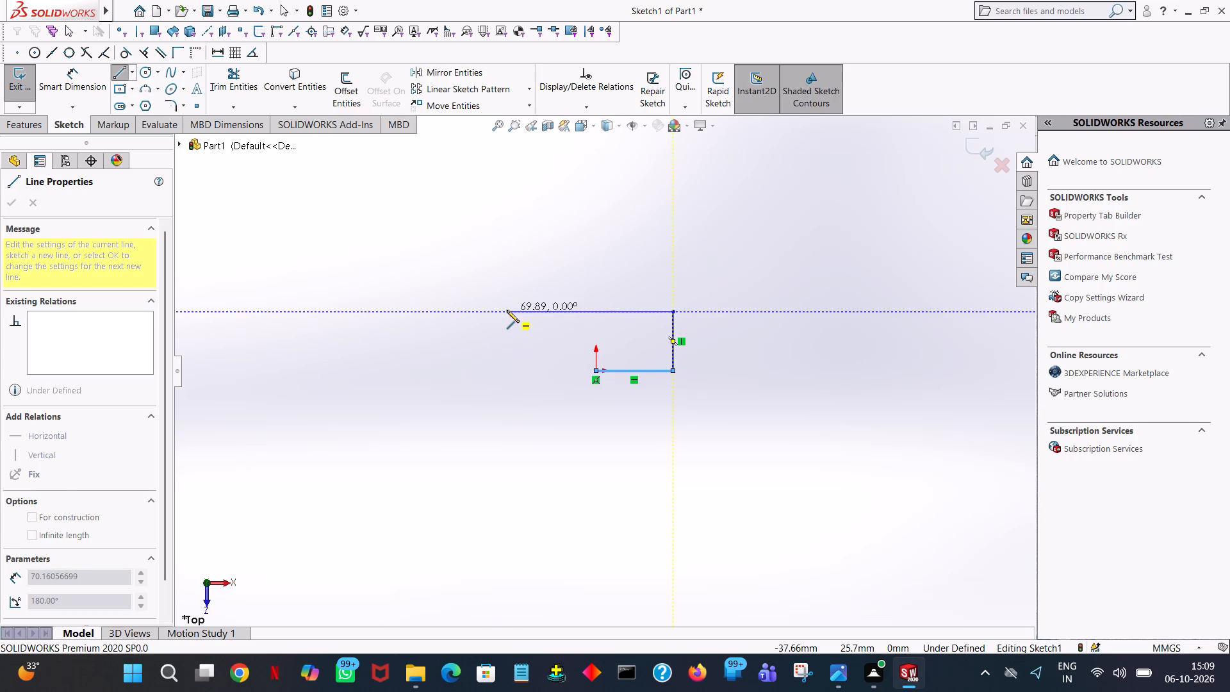
left_click(507, 310)
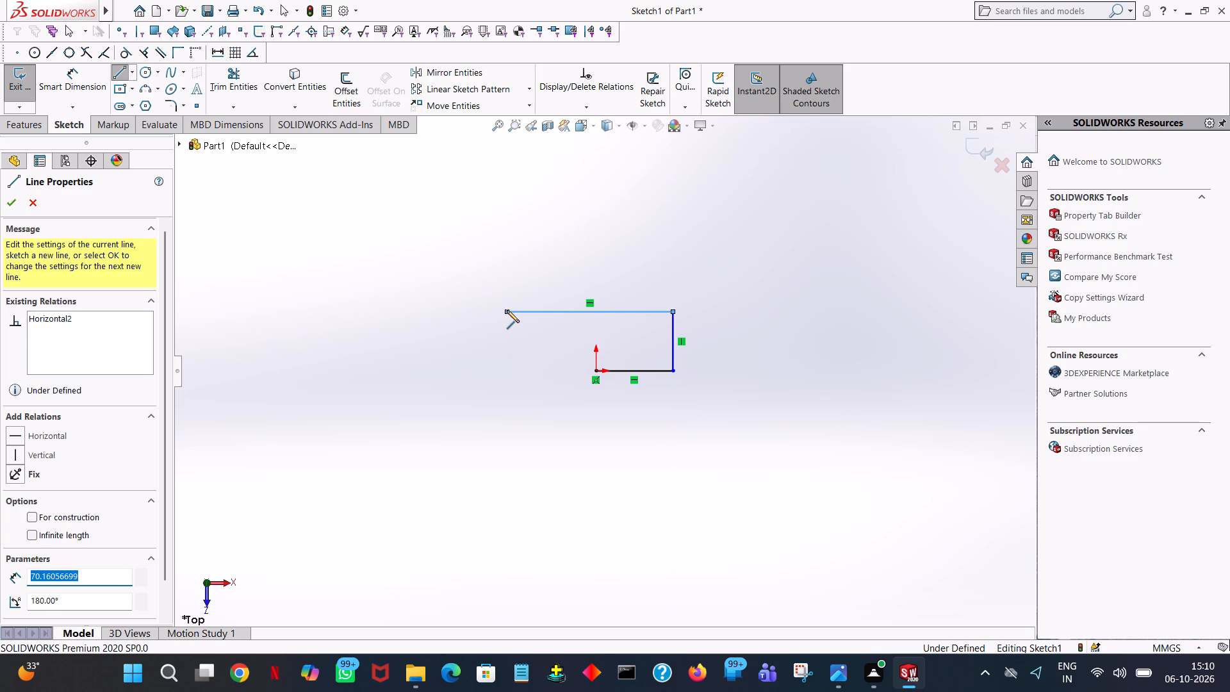
type("65")
key("Return")
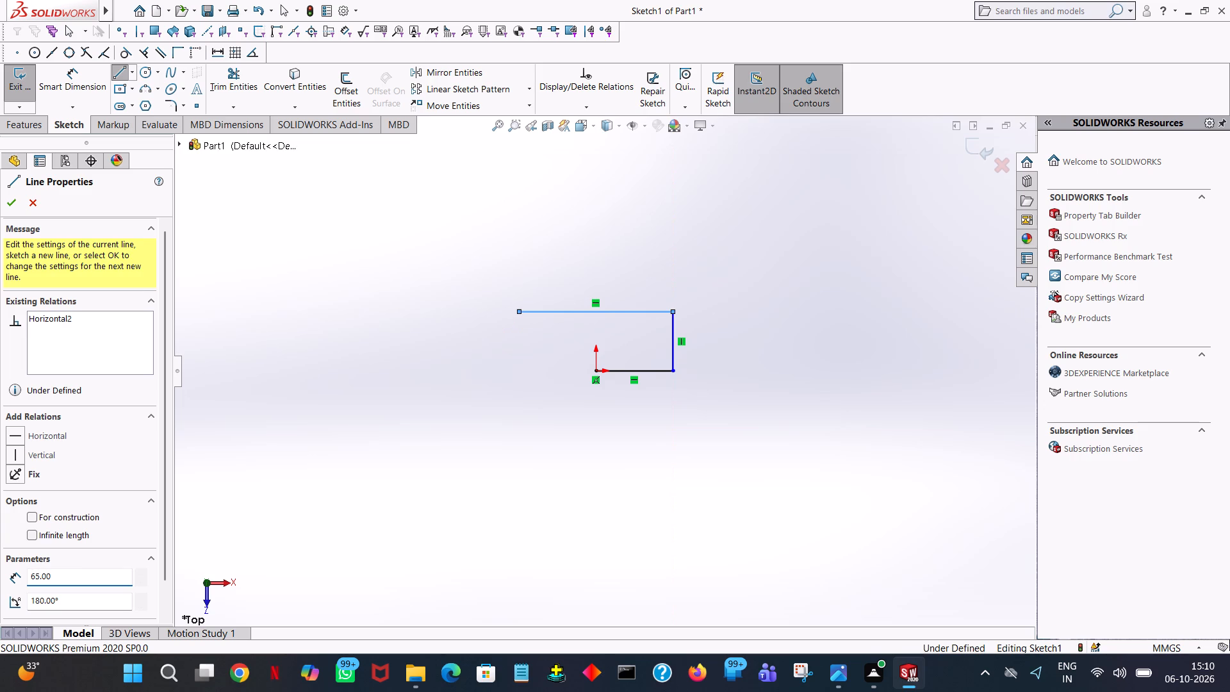
left_click(516, 456)
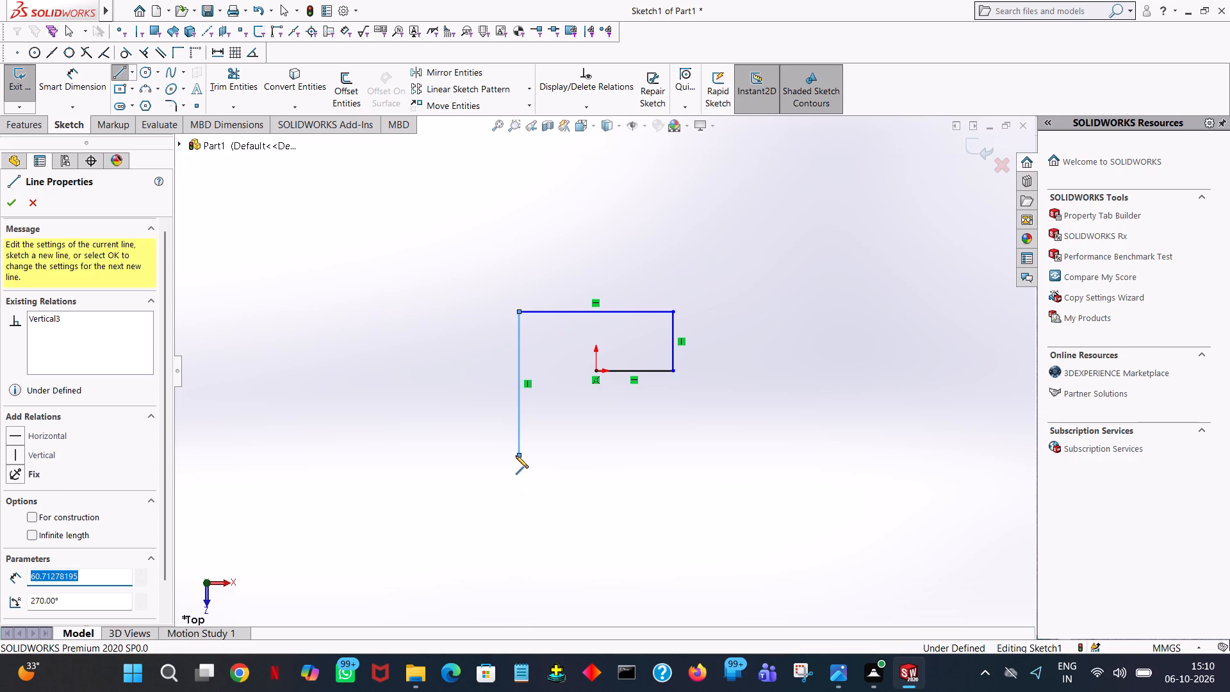
type("50")
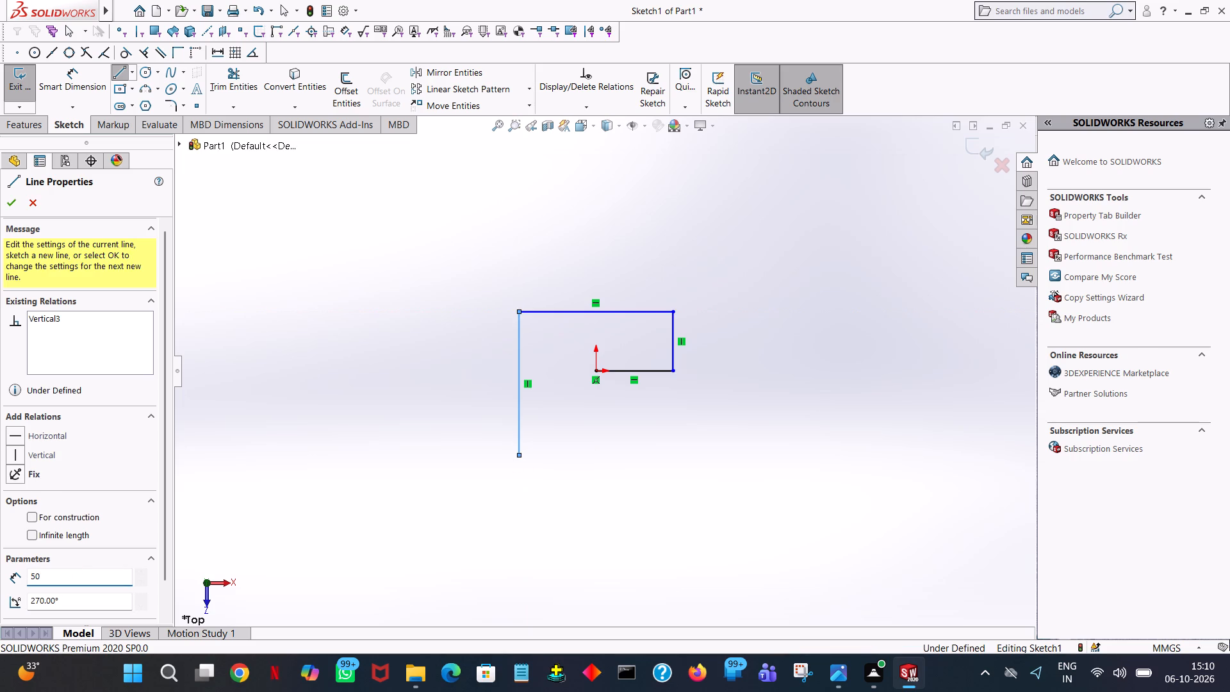
key("Return")
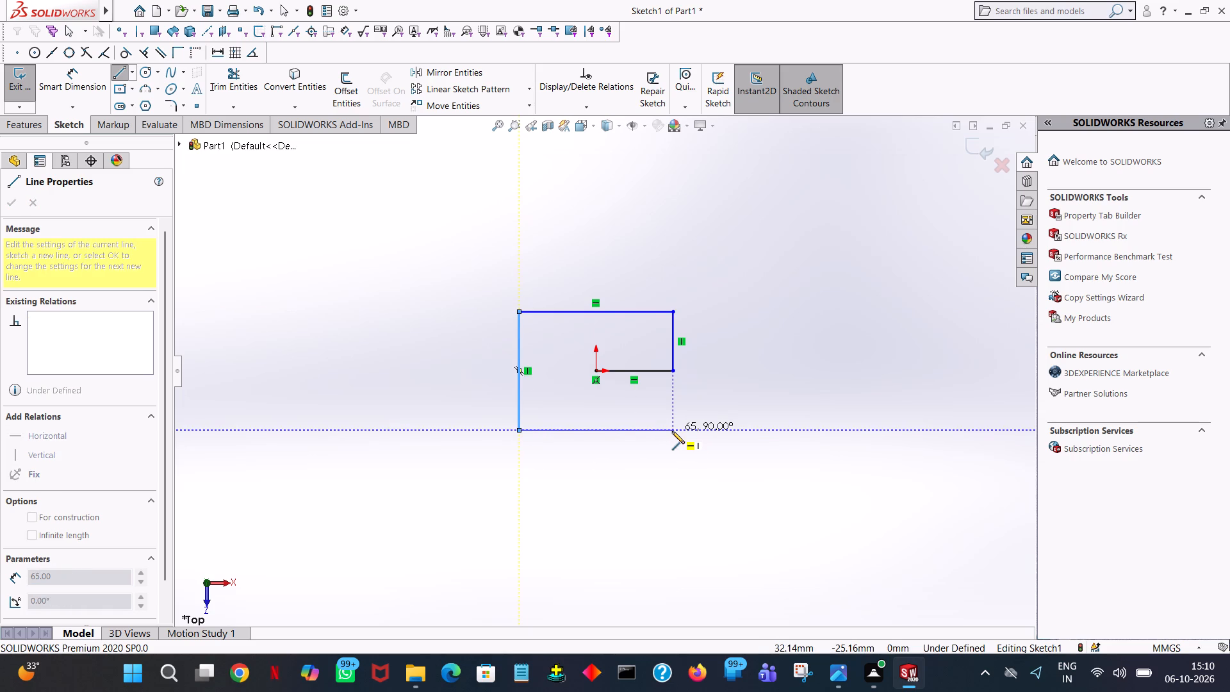
left_click(672, 431)
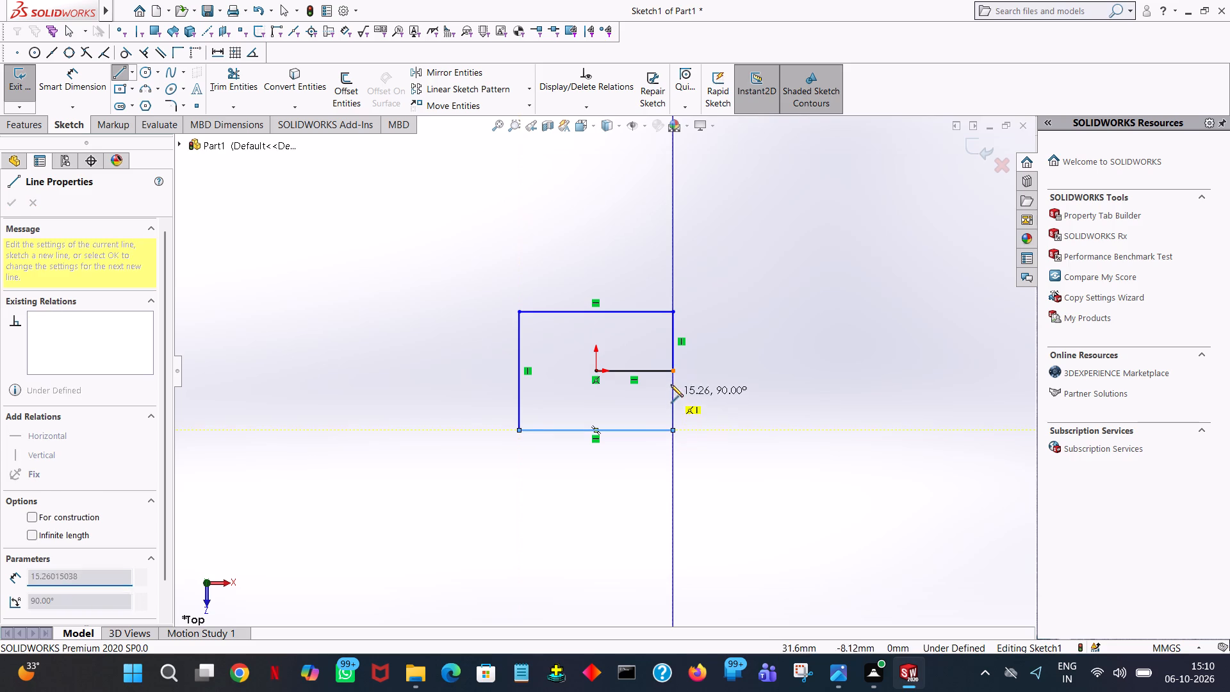
left_click(673, 370)
right_click(673, 370)
left_click(701, 377)
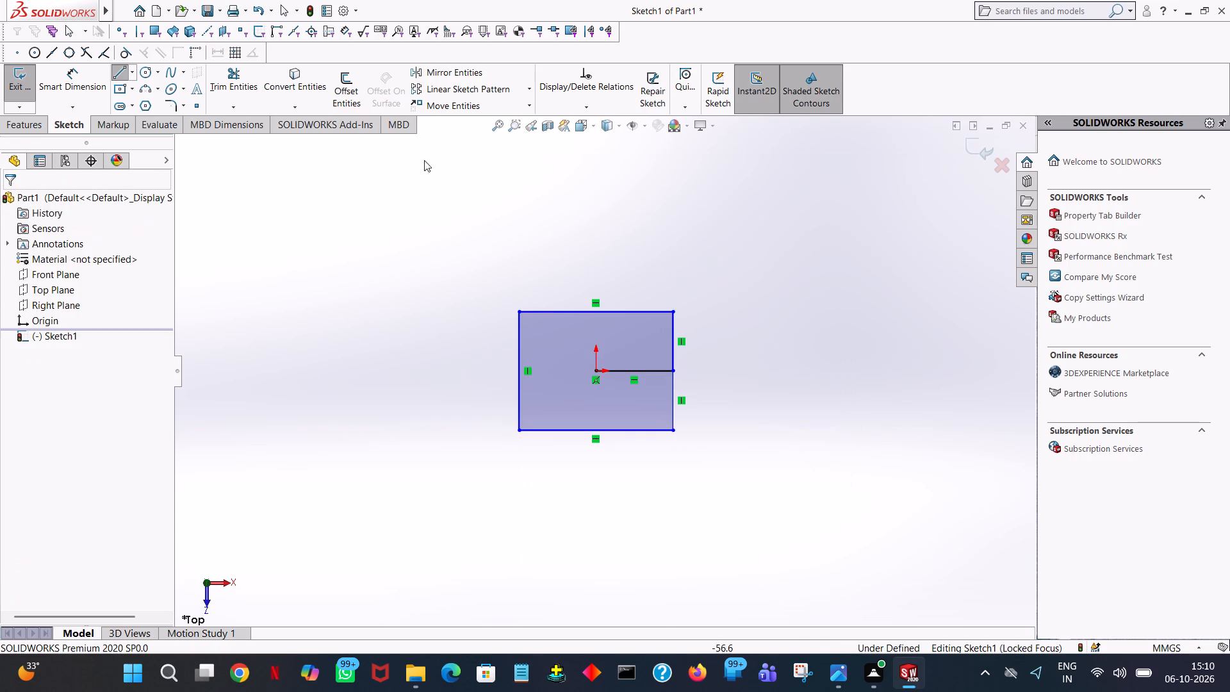
Trim away the inner horizontal line running from the origin to the rectangle's right side.
left_click(226, 69)
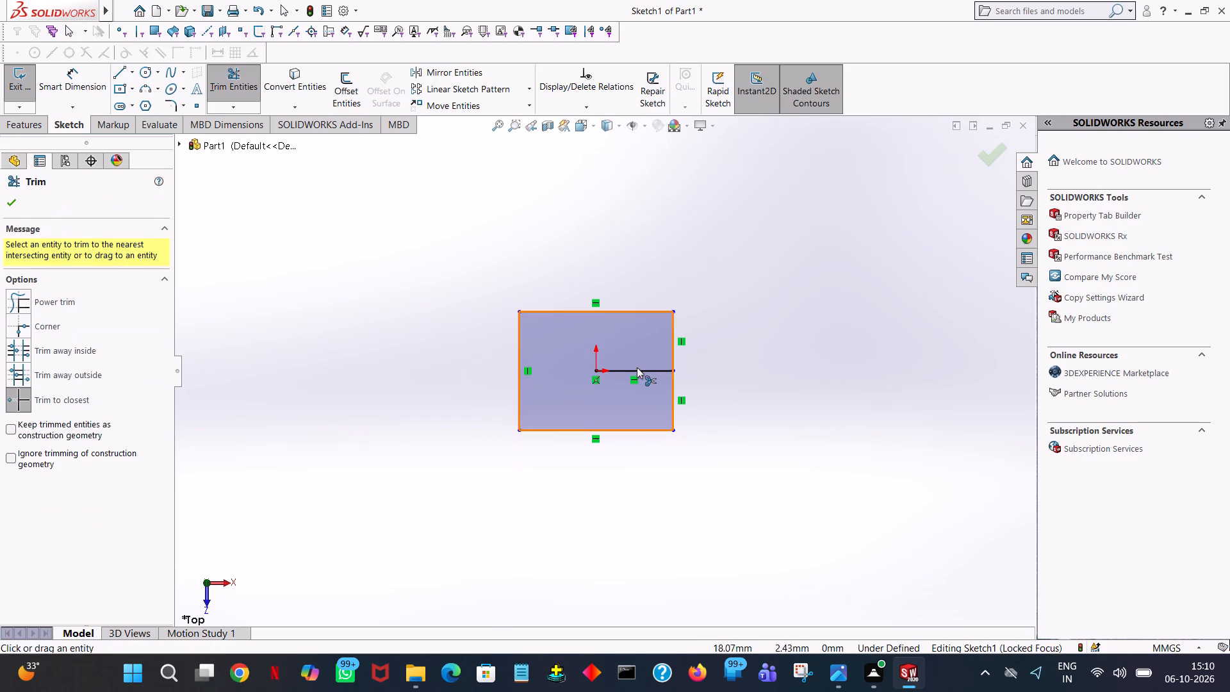
left_click(636, 368)
left_click(15, 204)
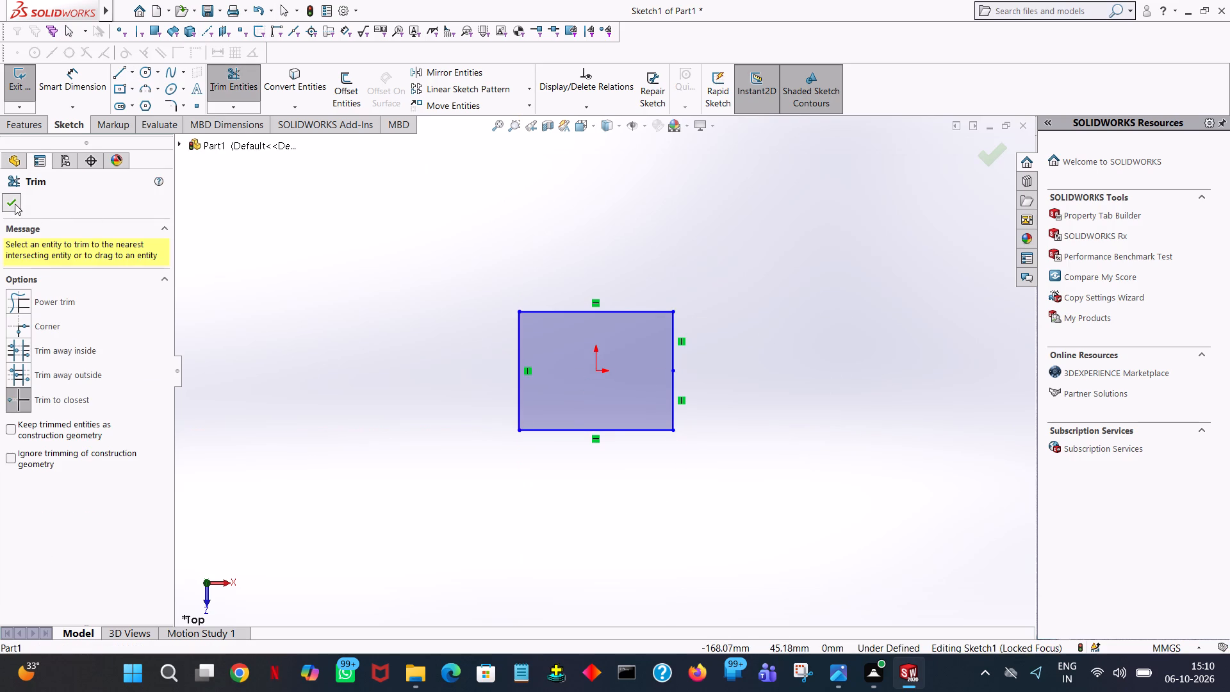
Extrude the rectangle with a blind depth of 6 mm to form the base plate.
left_click(38, 129)
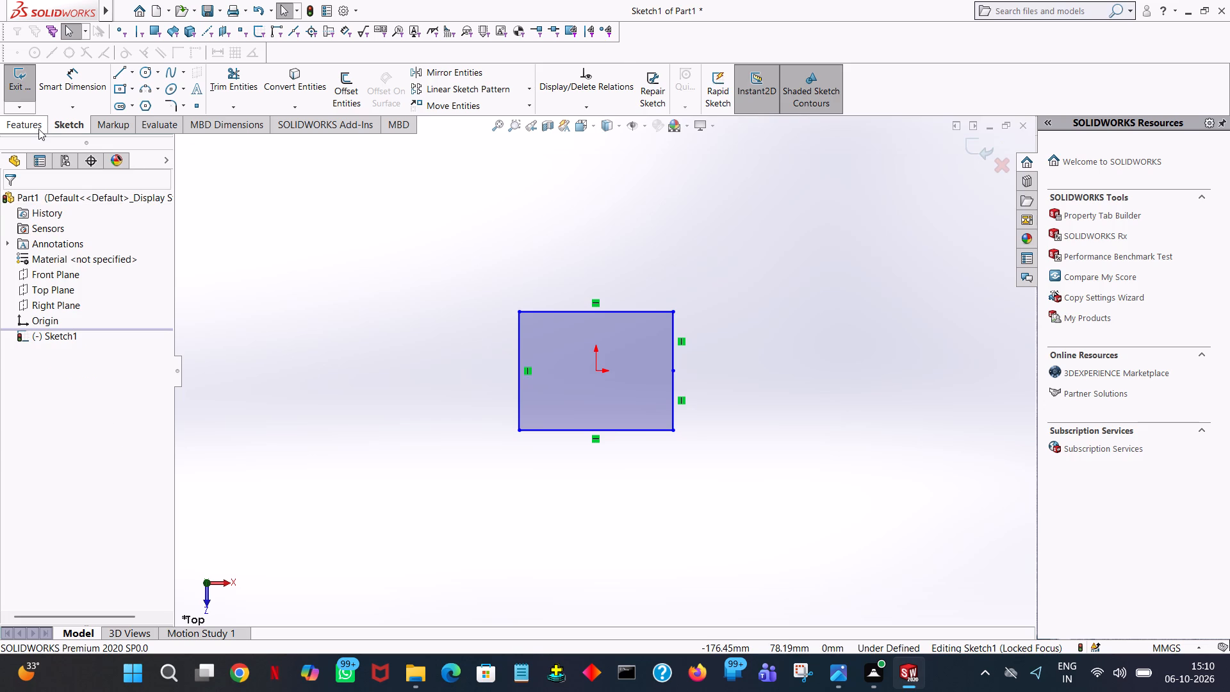
left_click(32, 85)
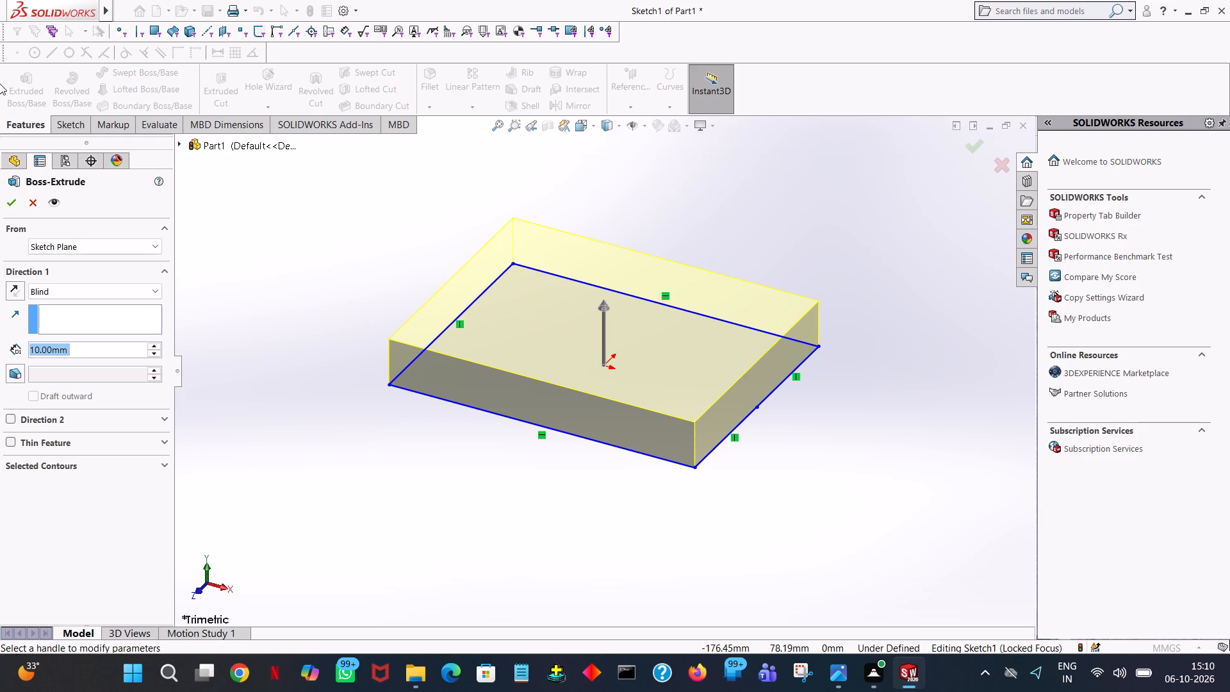
key("6")
key("Return")
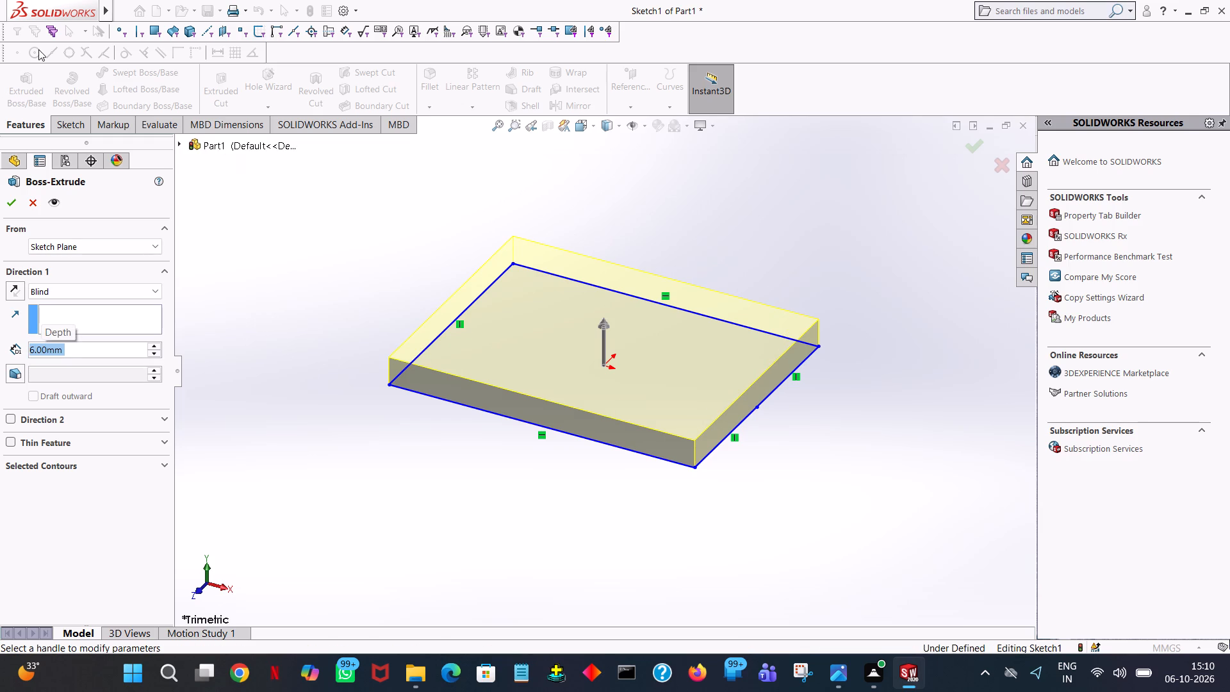
left_click(18, 199)
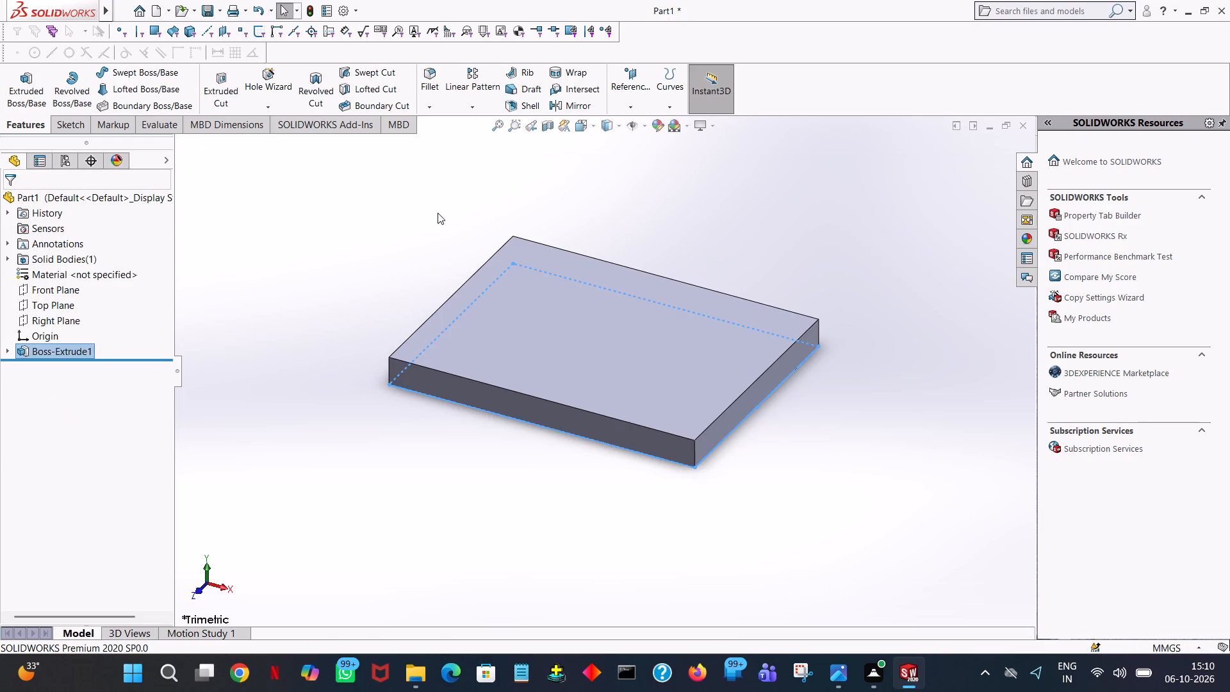
left_click(438, 213)
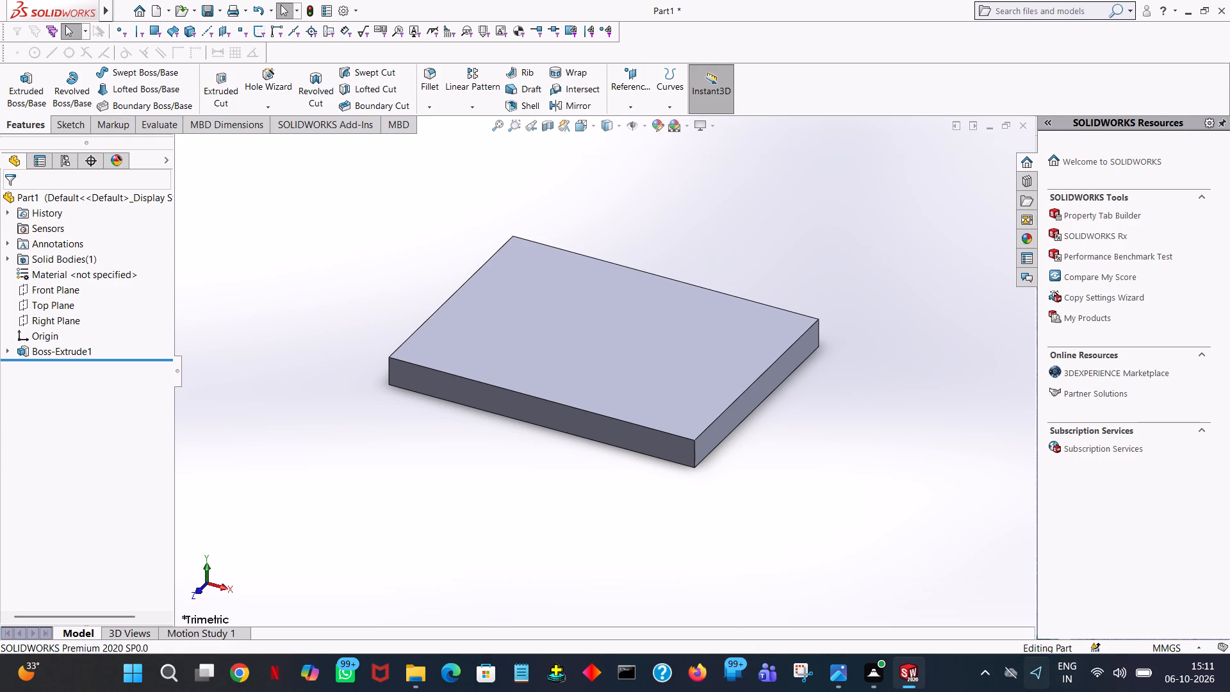
Start a sketch on the base plate's top face and view it normal to the sketch plane.
left_click(12, 82)
left_click(502, 302)
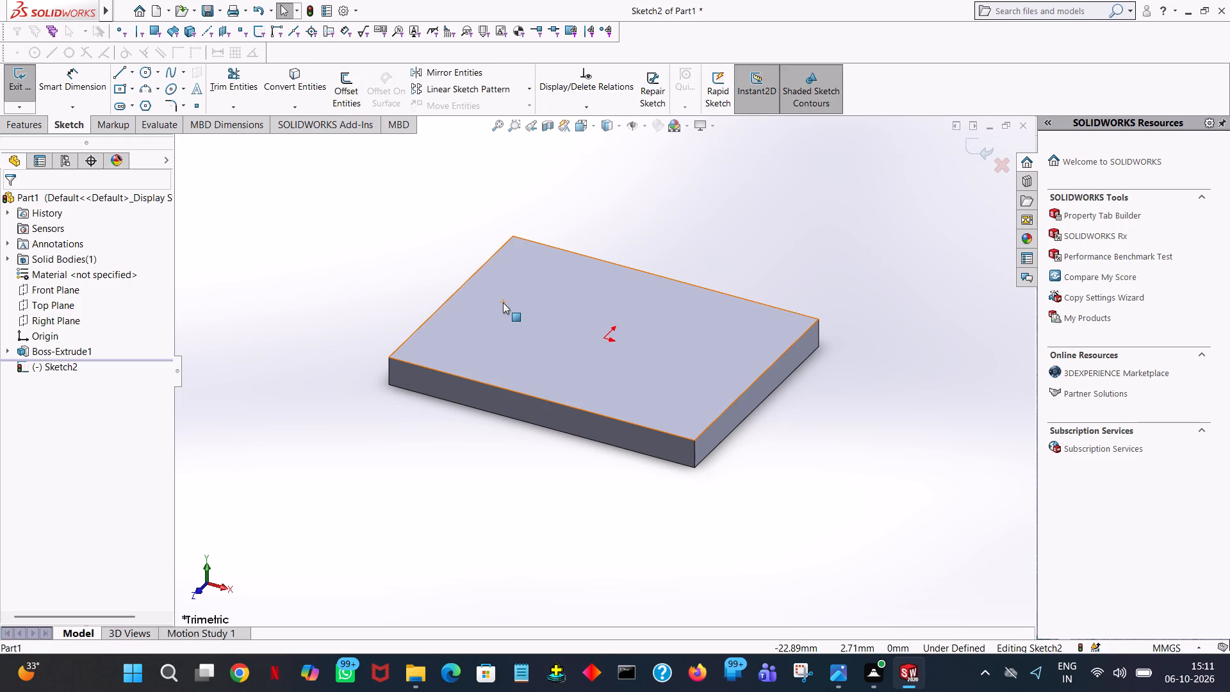
key("space")
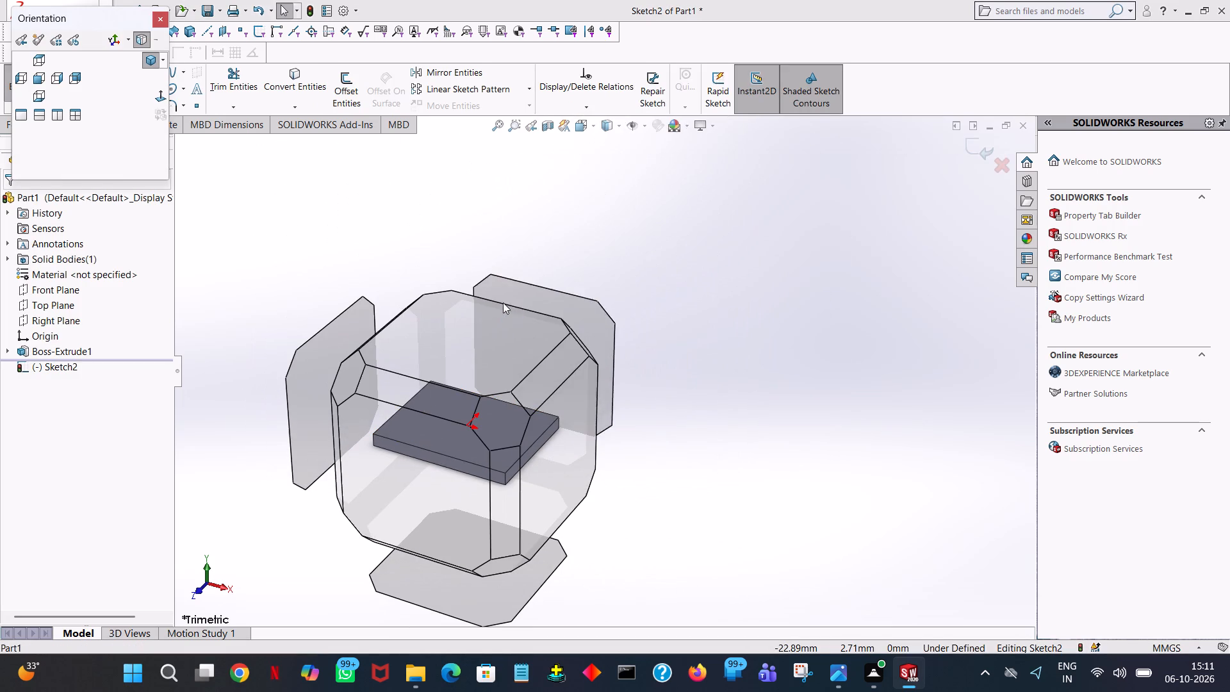
left_click(160, 98)
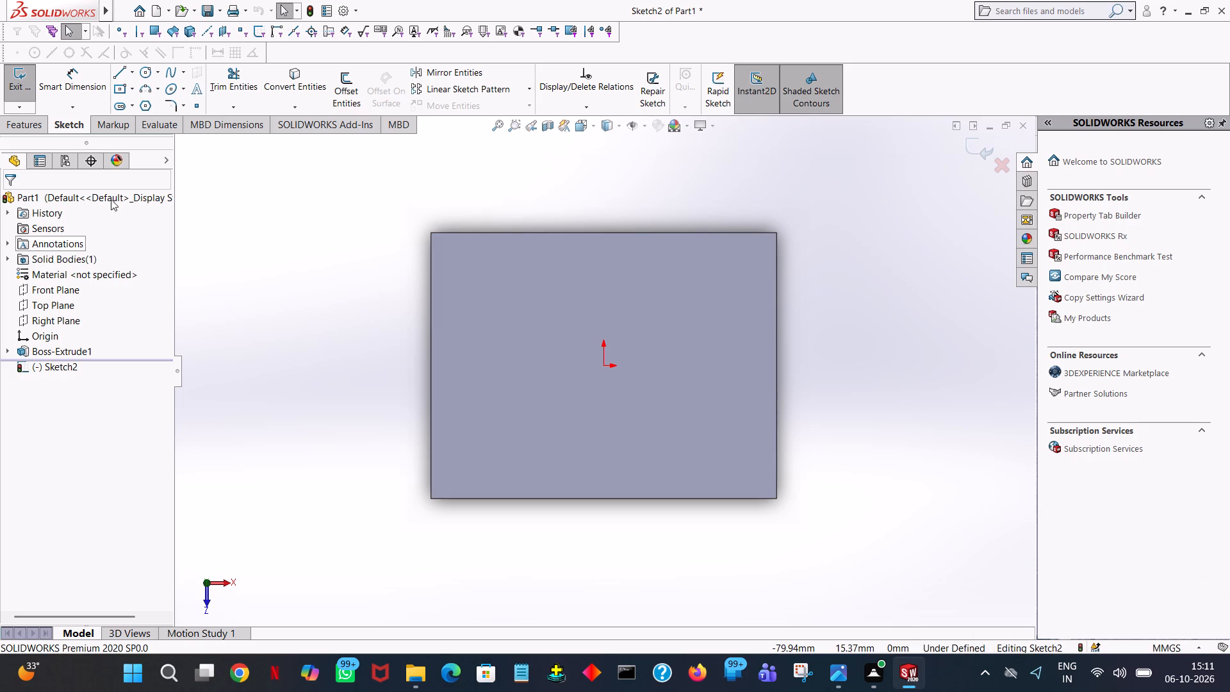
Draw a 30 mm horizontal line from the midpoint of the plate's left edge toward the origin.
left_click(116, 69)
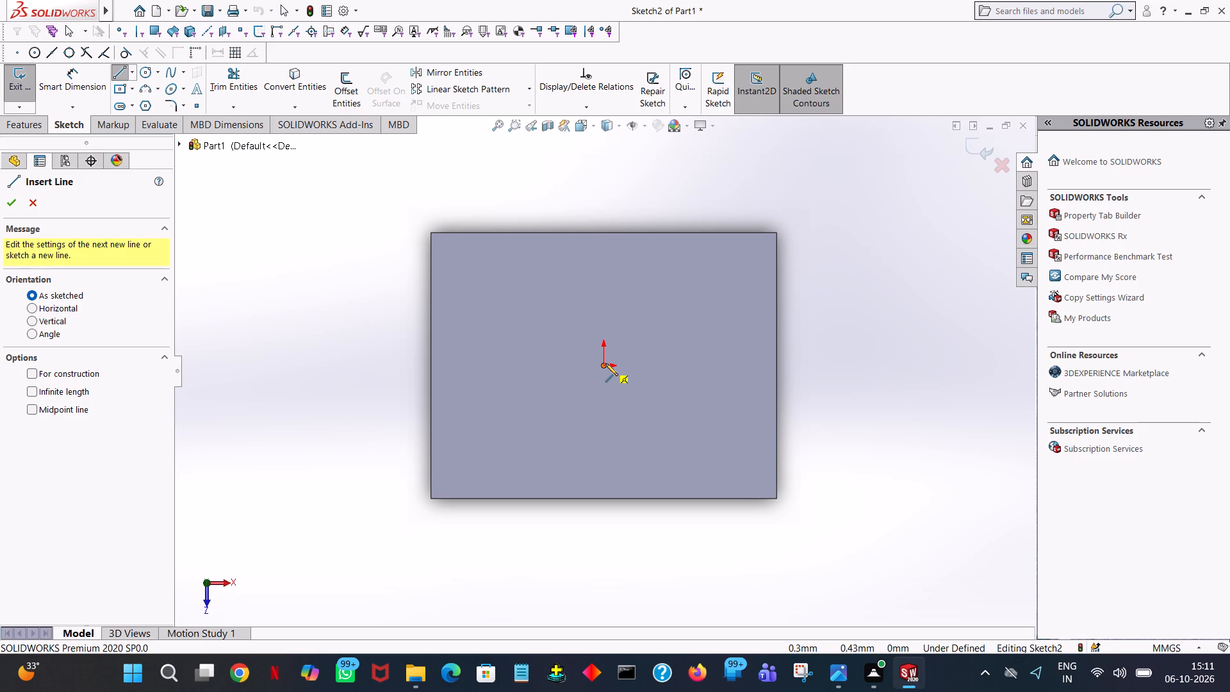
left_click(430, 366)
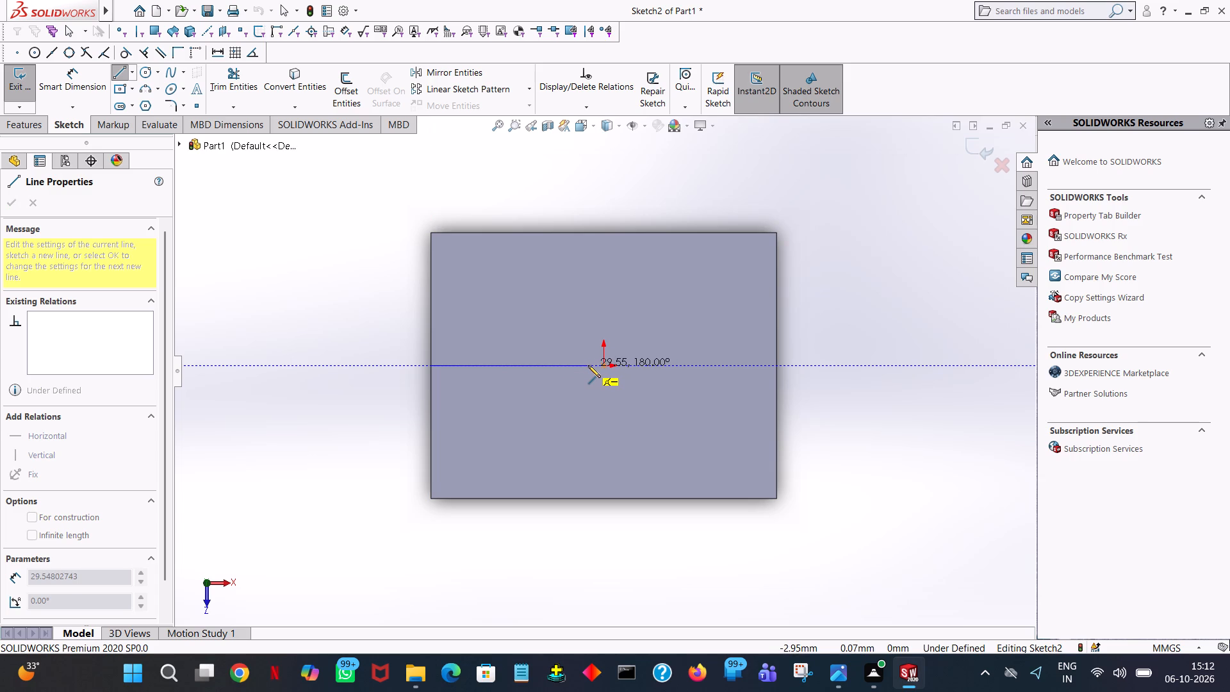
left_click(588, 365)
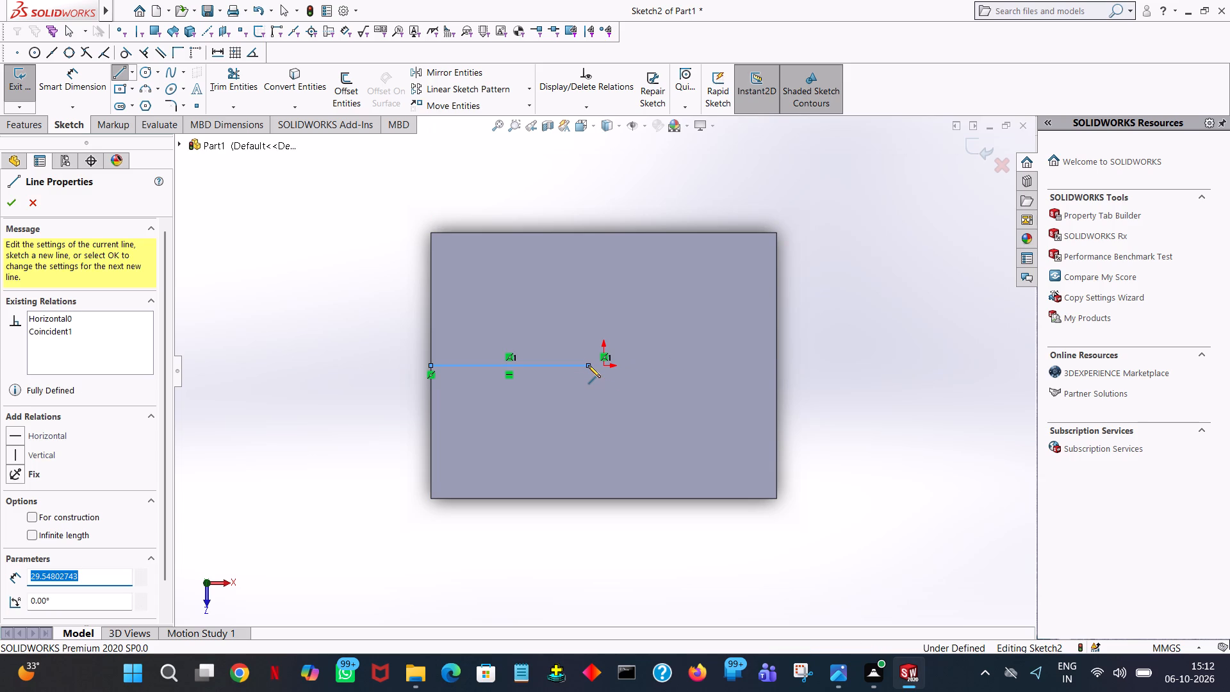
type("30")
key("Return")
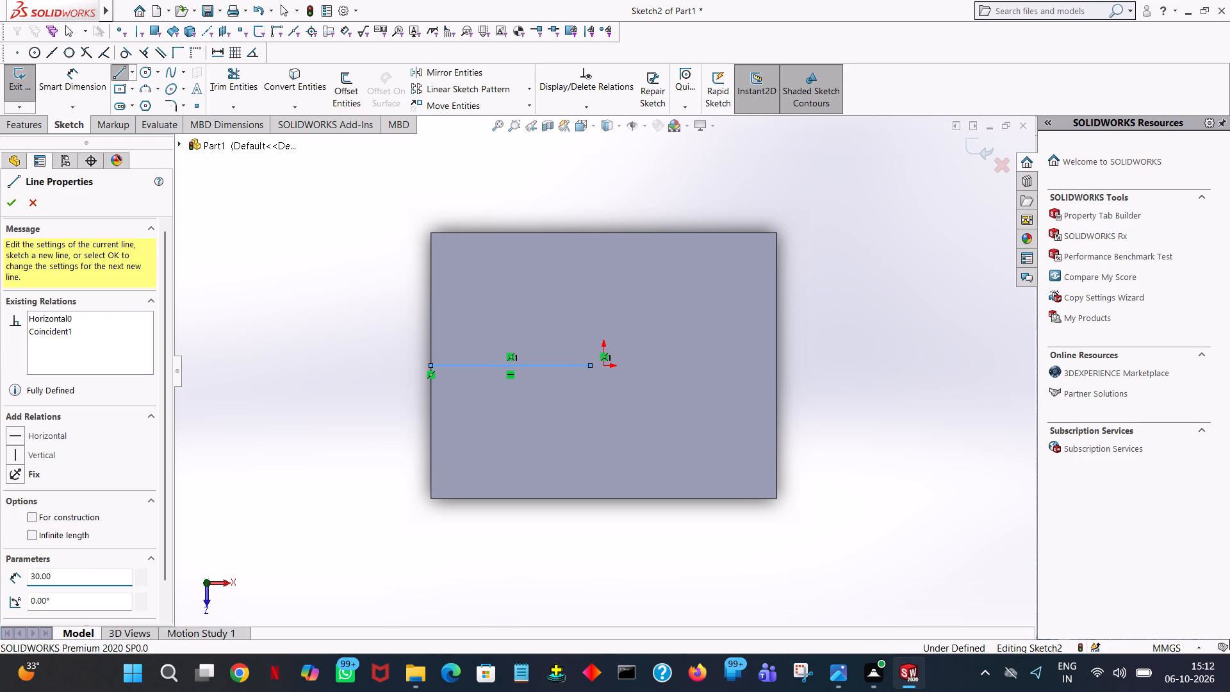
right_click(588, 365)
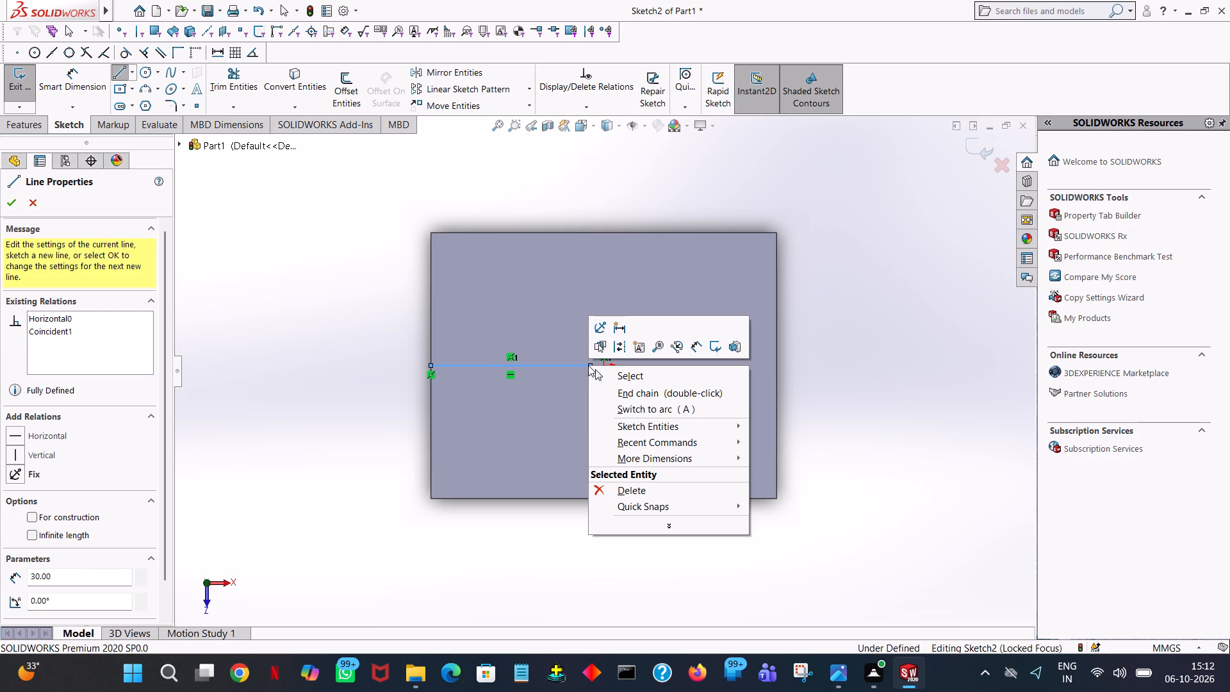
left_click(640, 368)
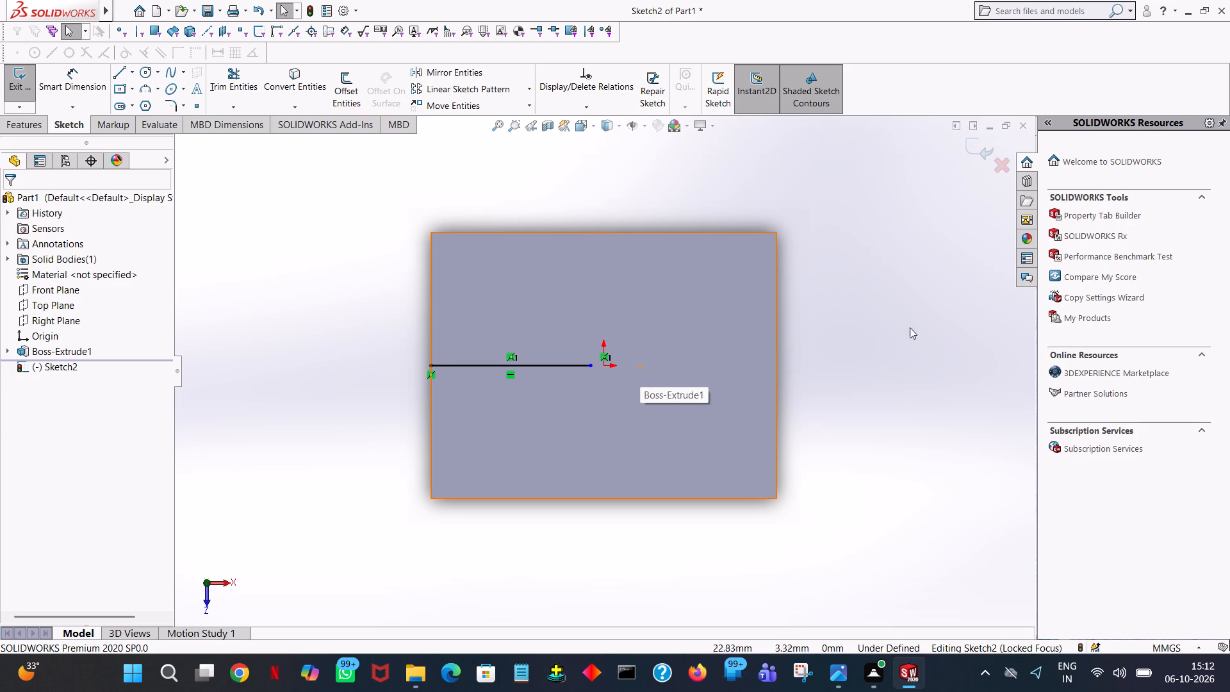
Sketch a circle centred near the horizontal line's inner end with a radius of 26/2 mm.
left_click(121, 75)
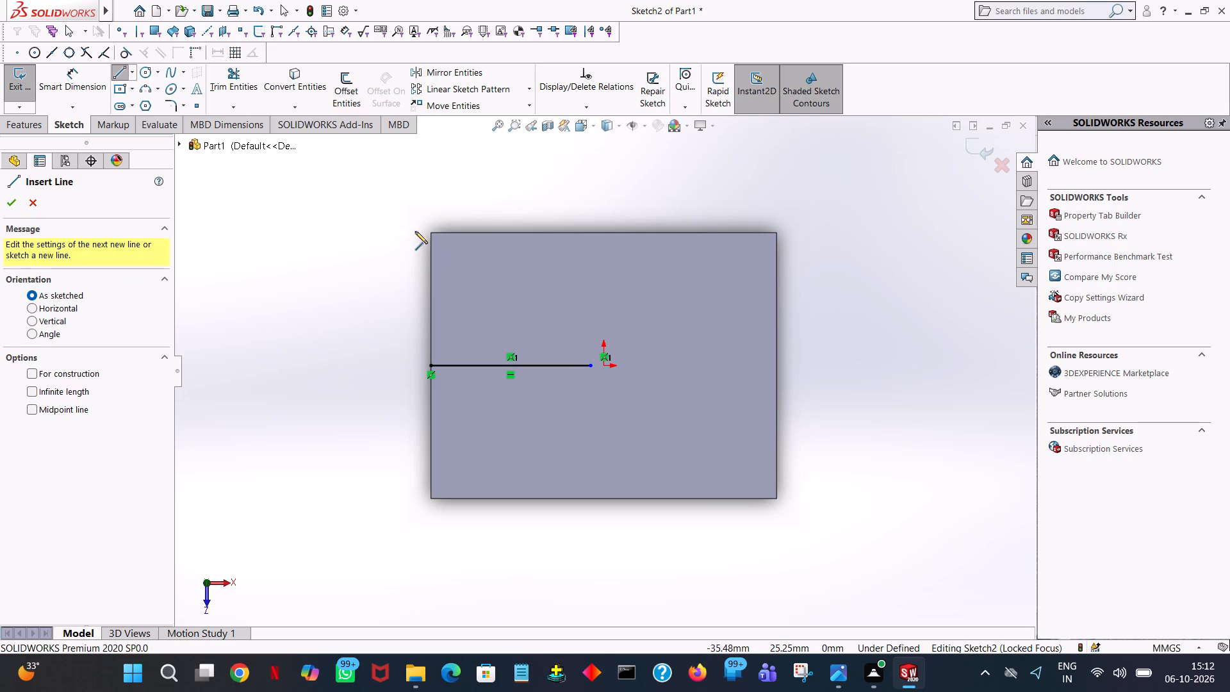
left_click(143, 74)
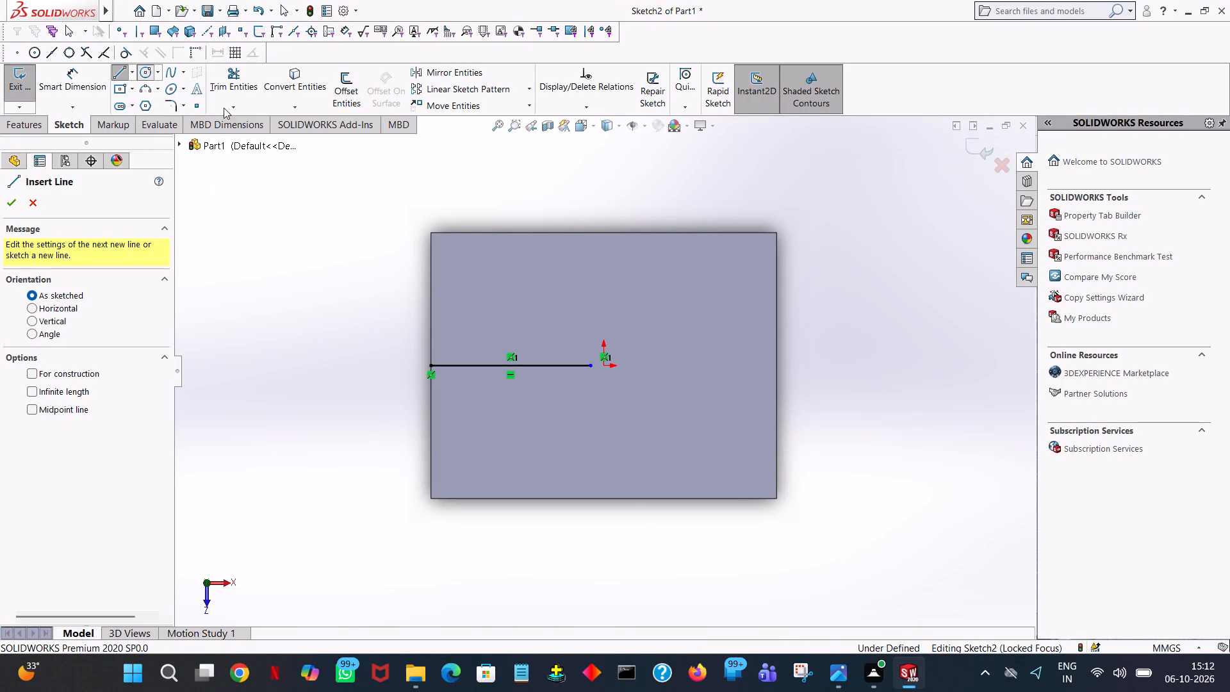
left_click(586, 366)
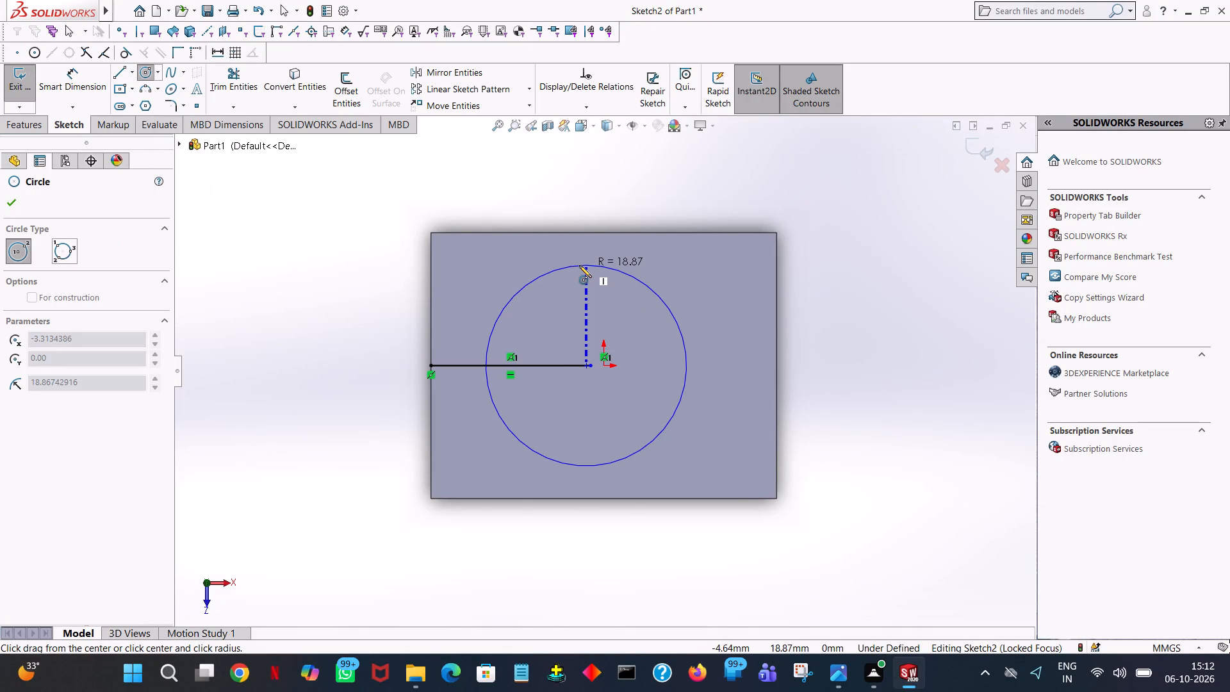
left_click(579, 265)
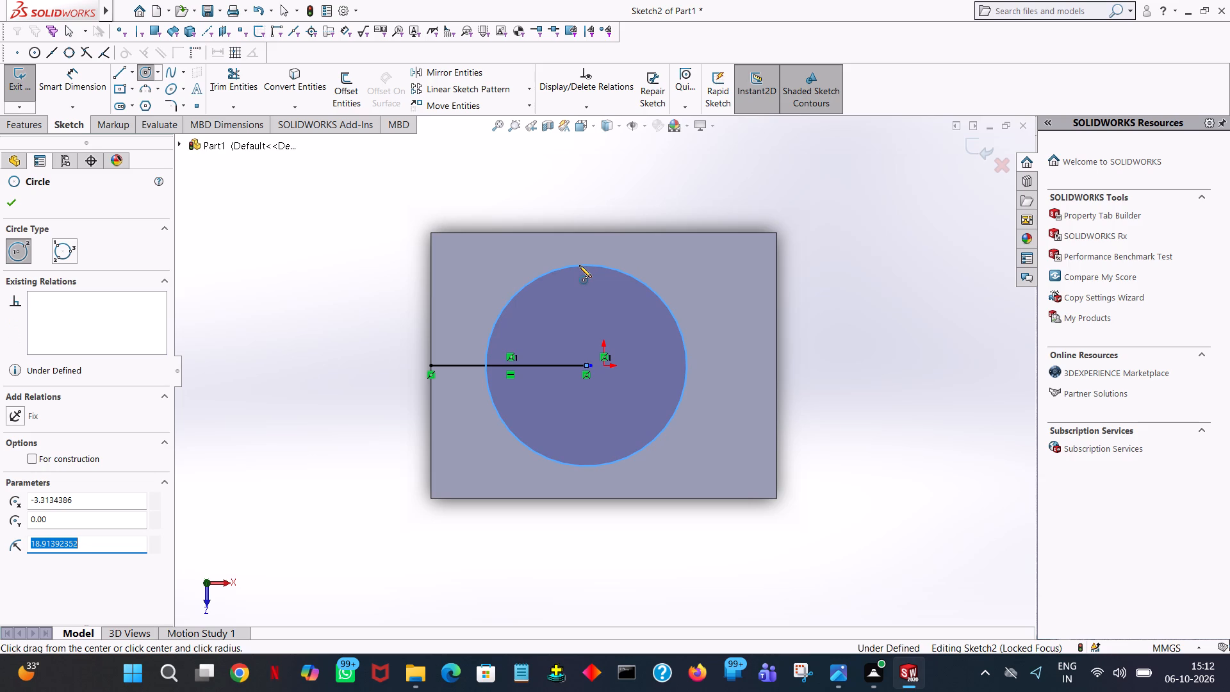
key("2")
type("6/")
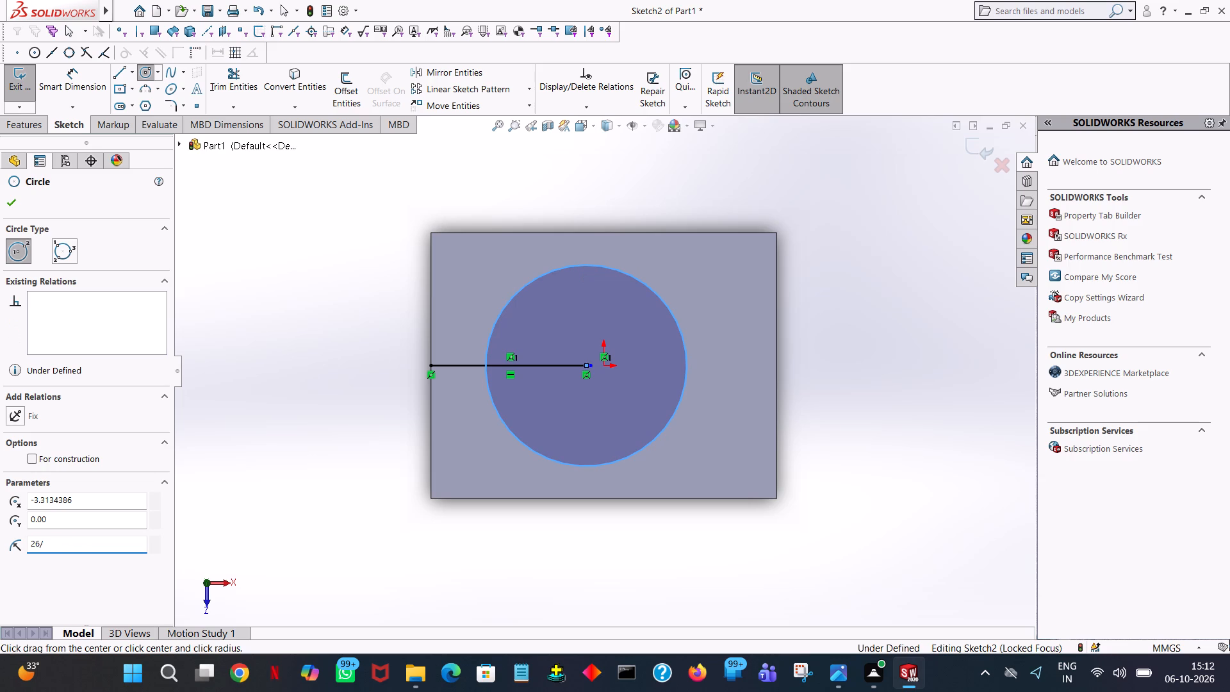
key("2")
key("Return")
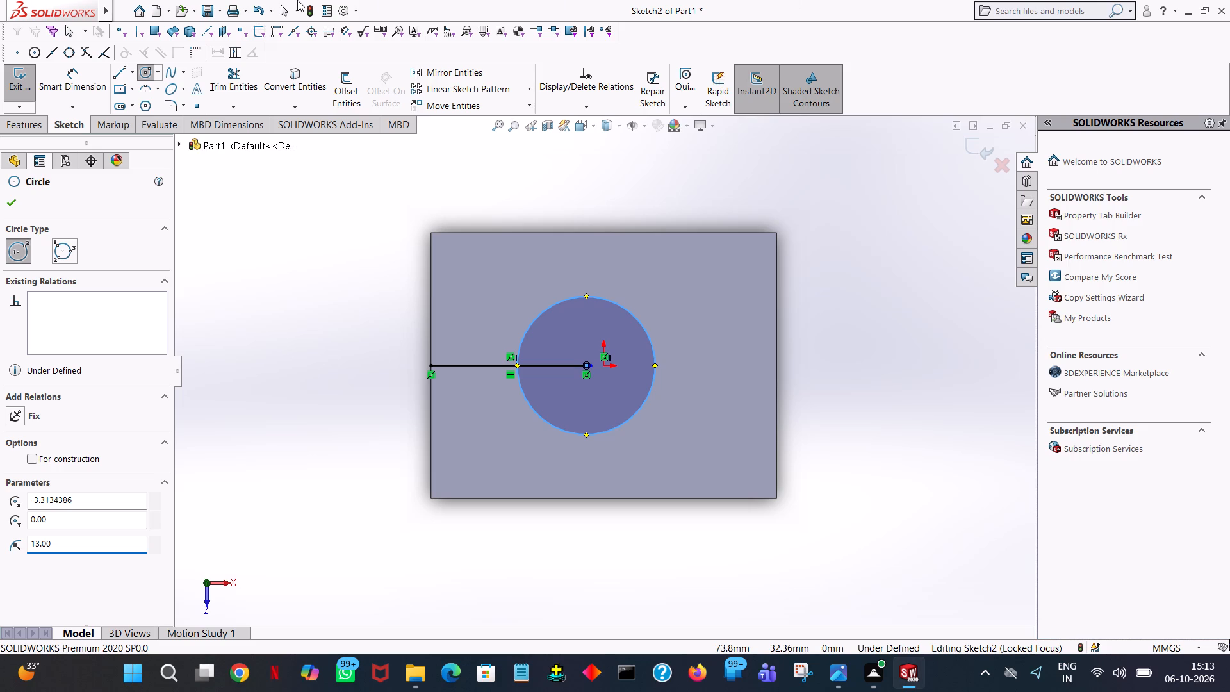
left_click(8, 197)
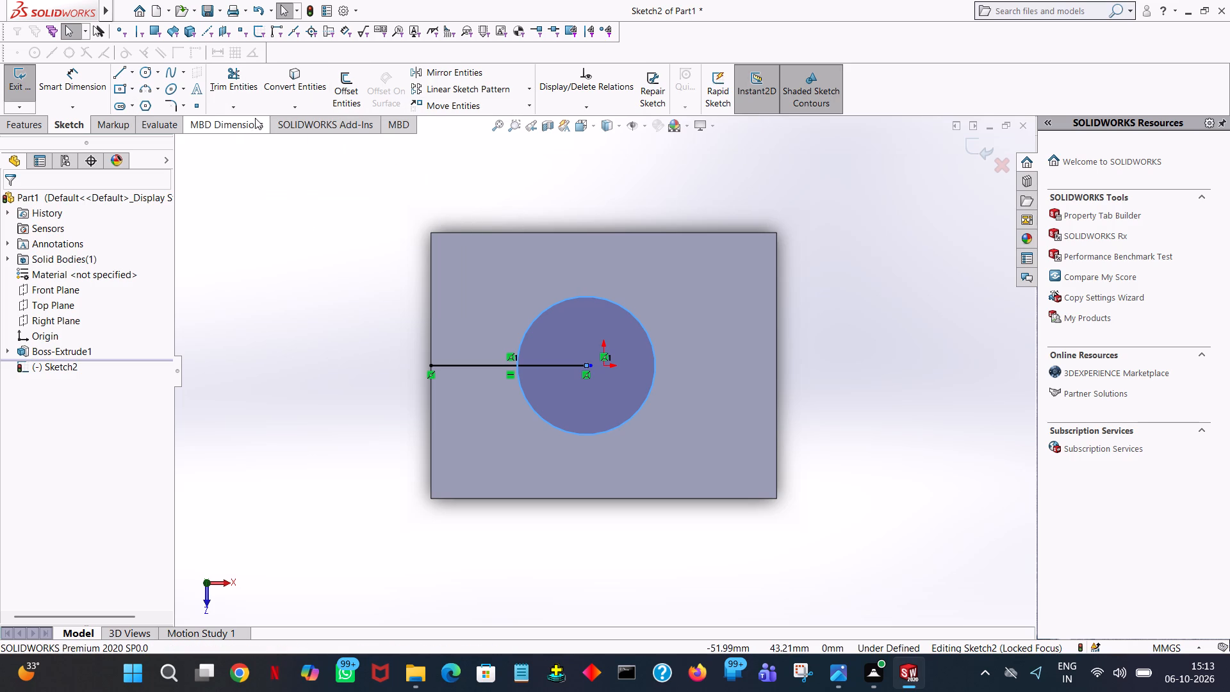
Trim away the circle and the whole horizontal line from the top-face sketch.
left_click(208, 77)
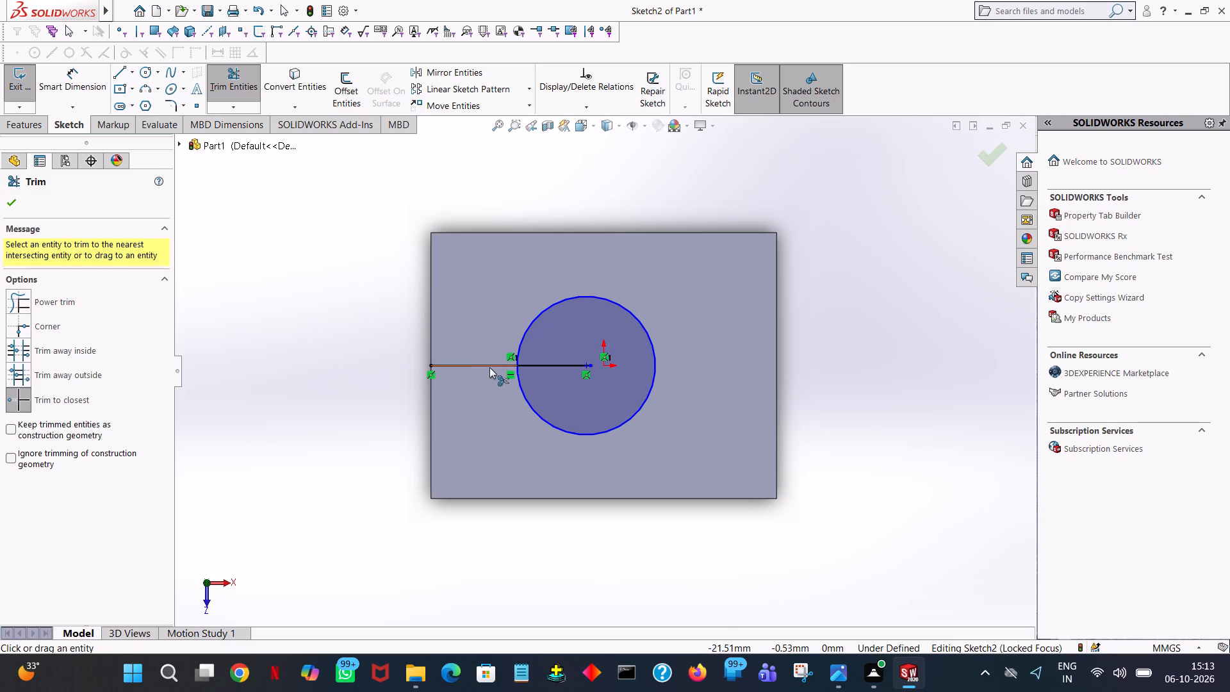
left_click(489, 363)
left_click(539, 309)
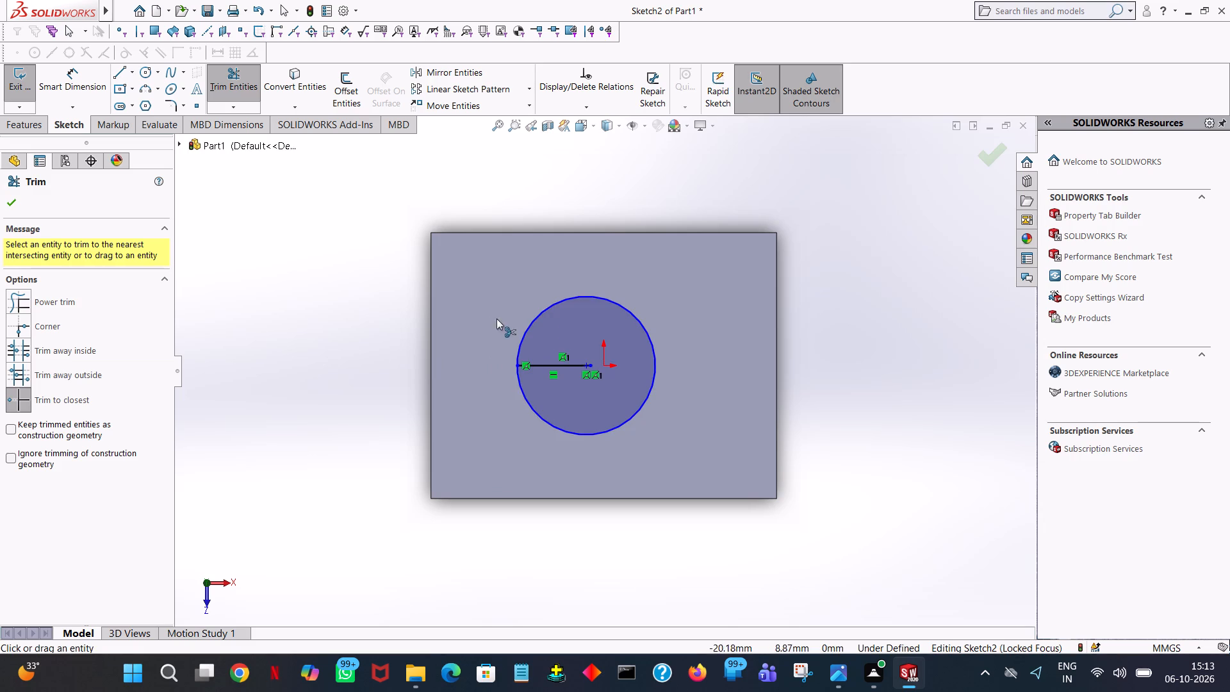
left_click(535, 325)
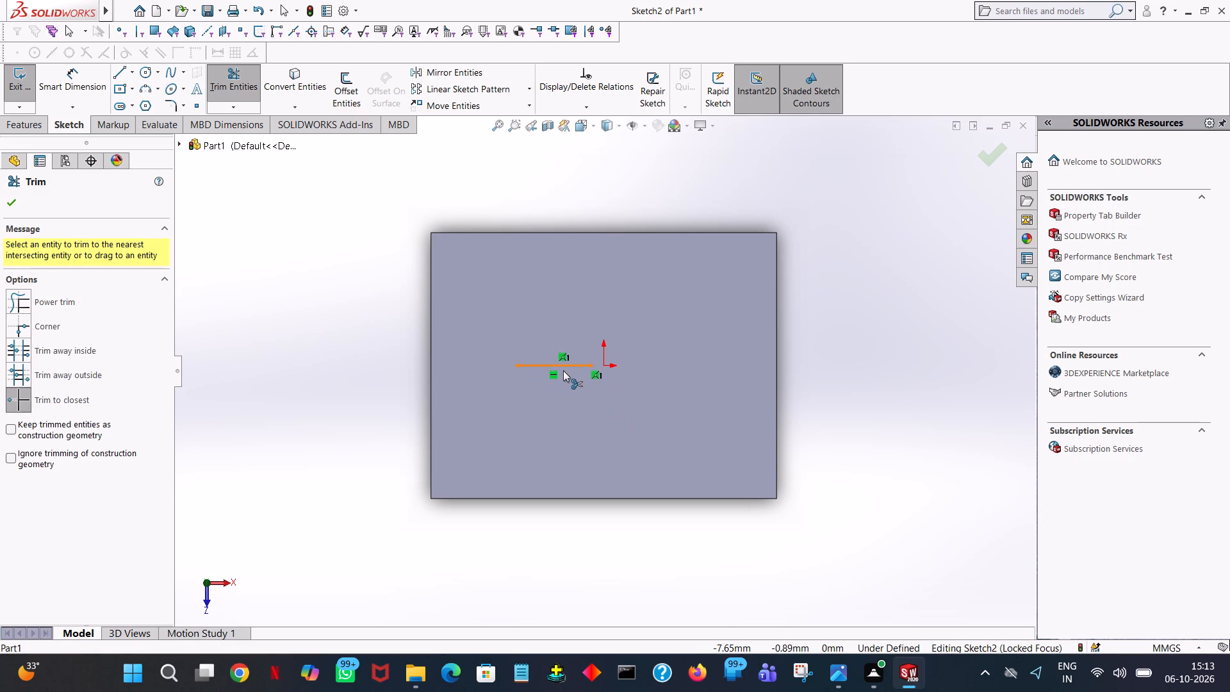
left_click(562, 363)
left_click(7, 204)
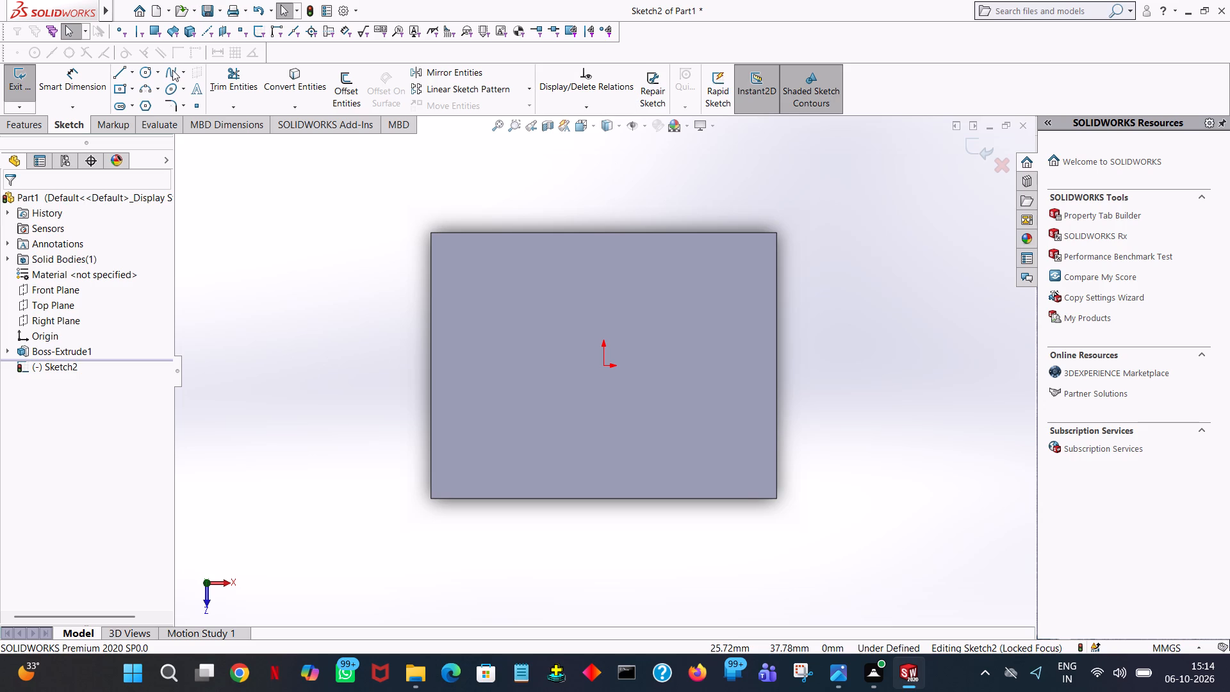
Draw a 15 mm line down the left edge from the plate's upper-left corner, continued by a 30 mm horizontal line inward.
left_click(120, 69)
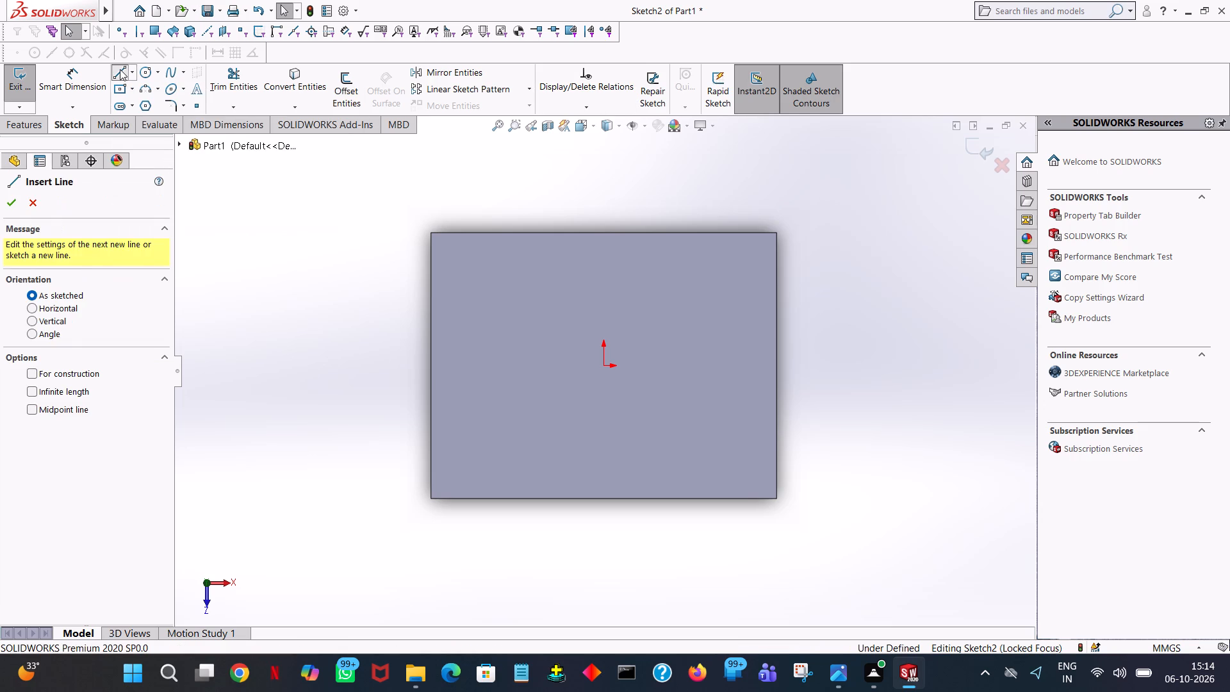
left_click(430, 233)
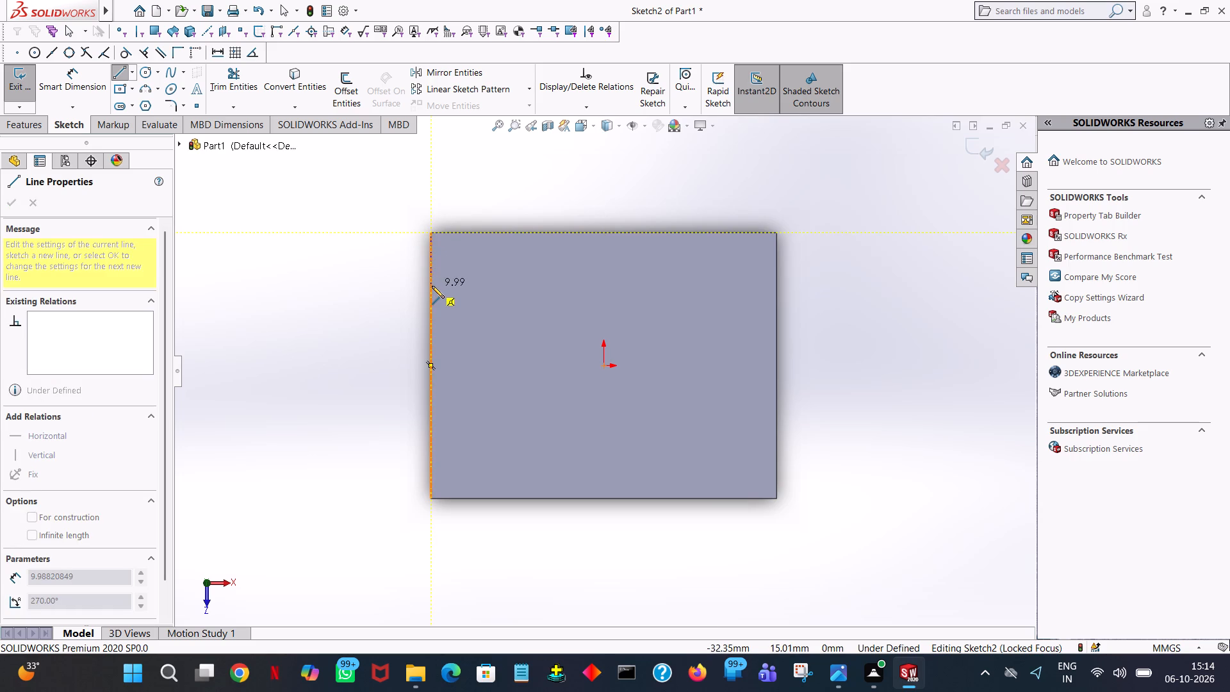
left_click(432, 286)
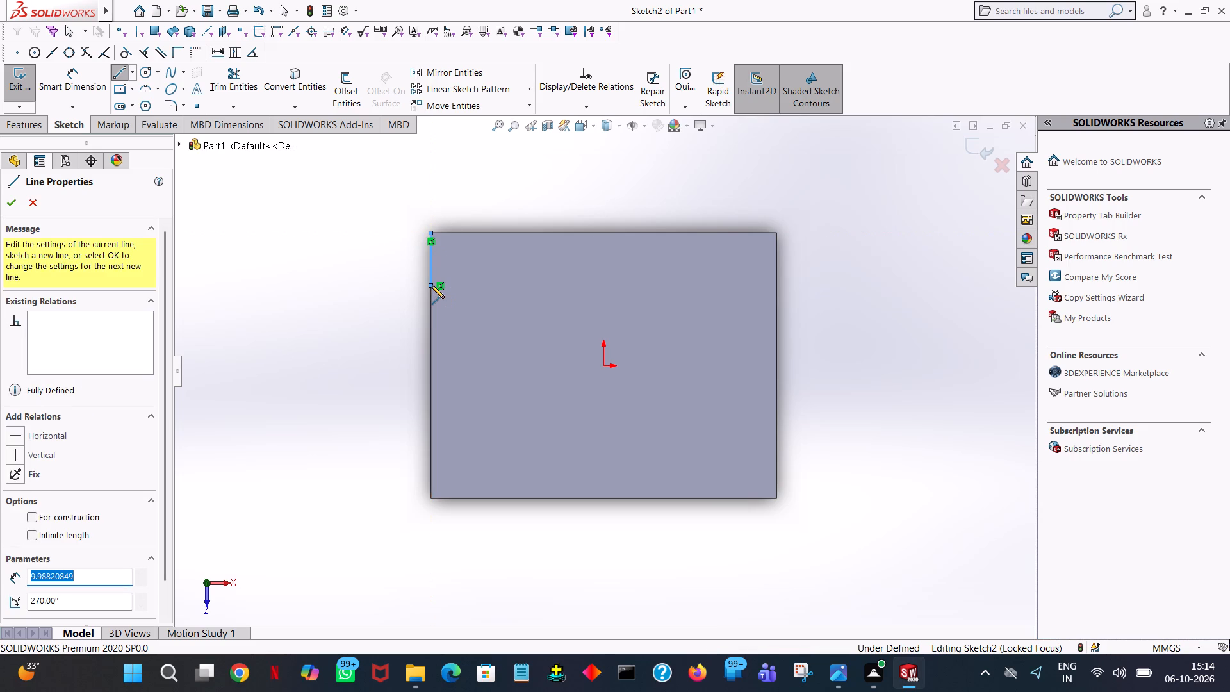
type("15")
key("Return")
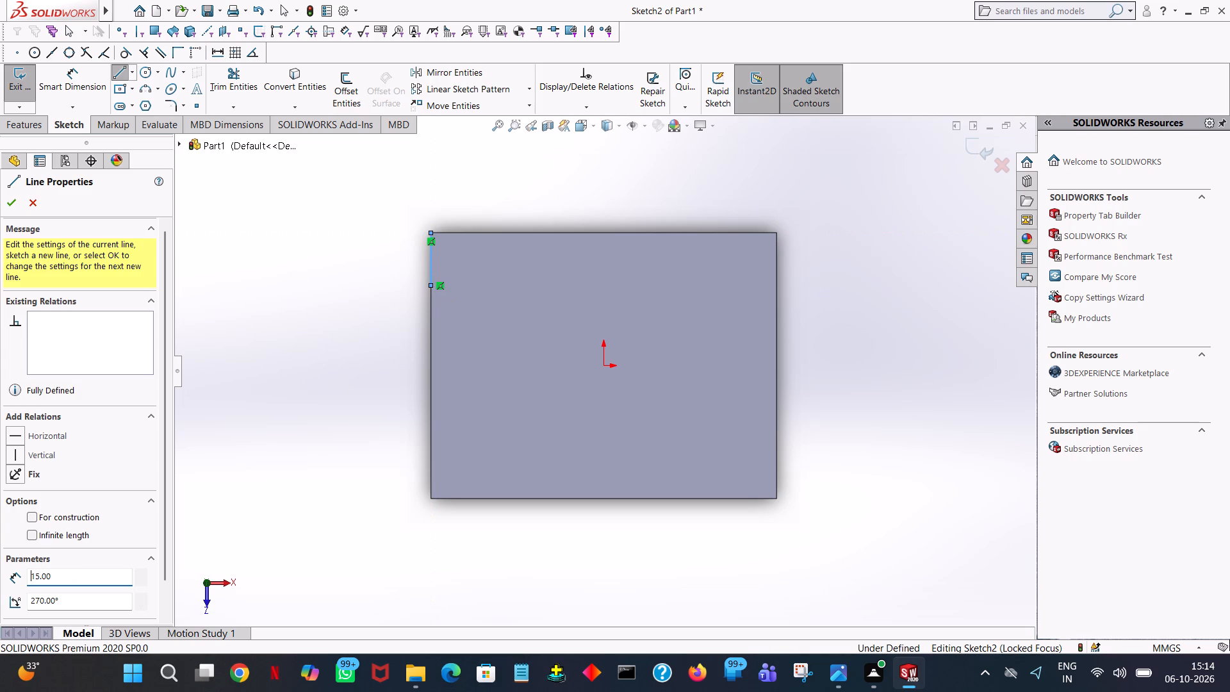
left_click(594, 312)
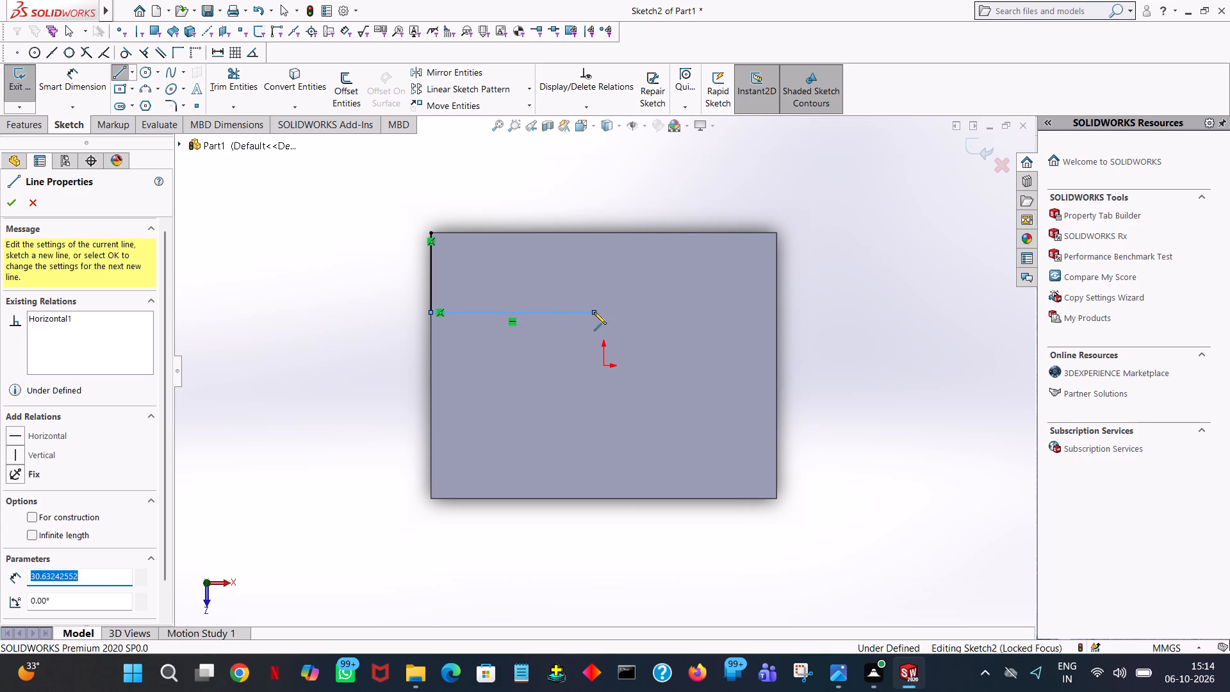
type("30")
key("Return")
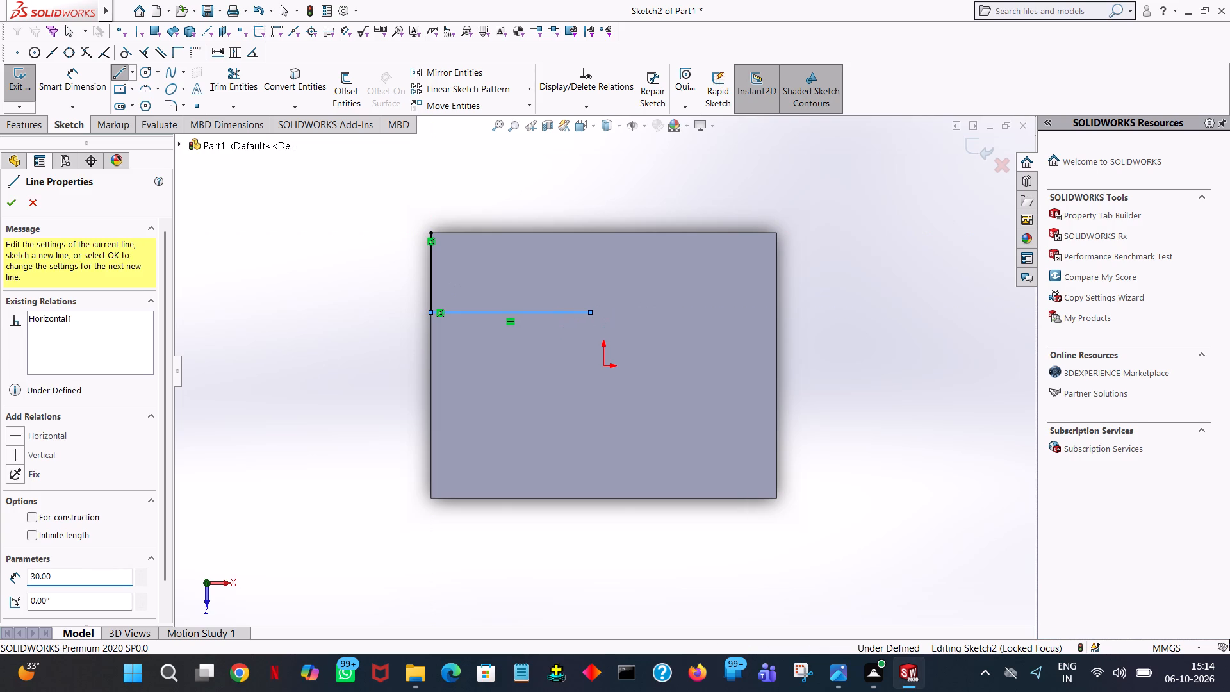
right_click(594, 312)
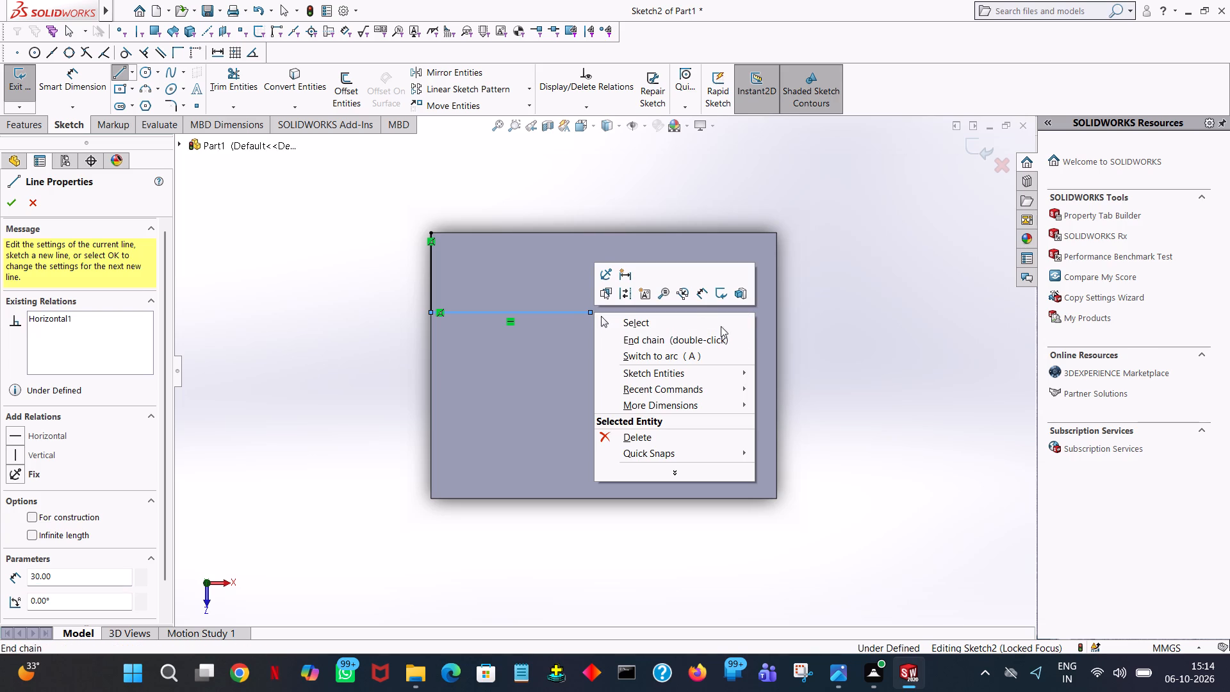
left_click(687, 316)
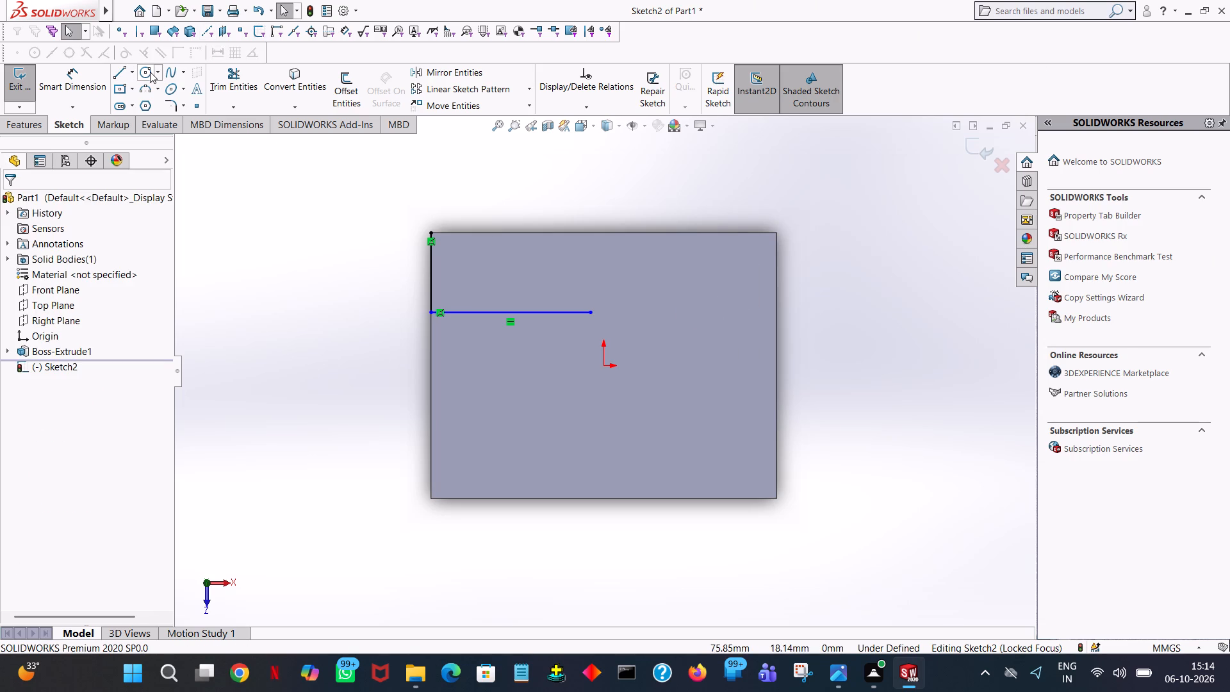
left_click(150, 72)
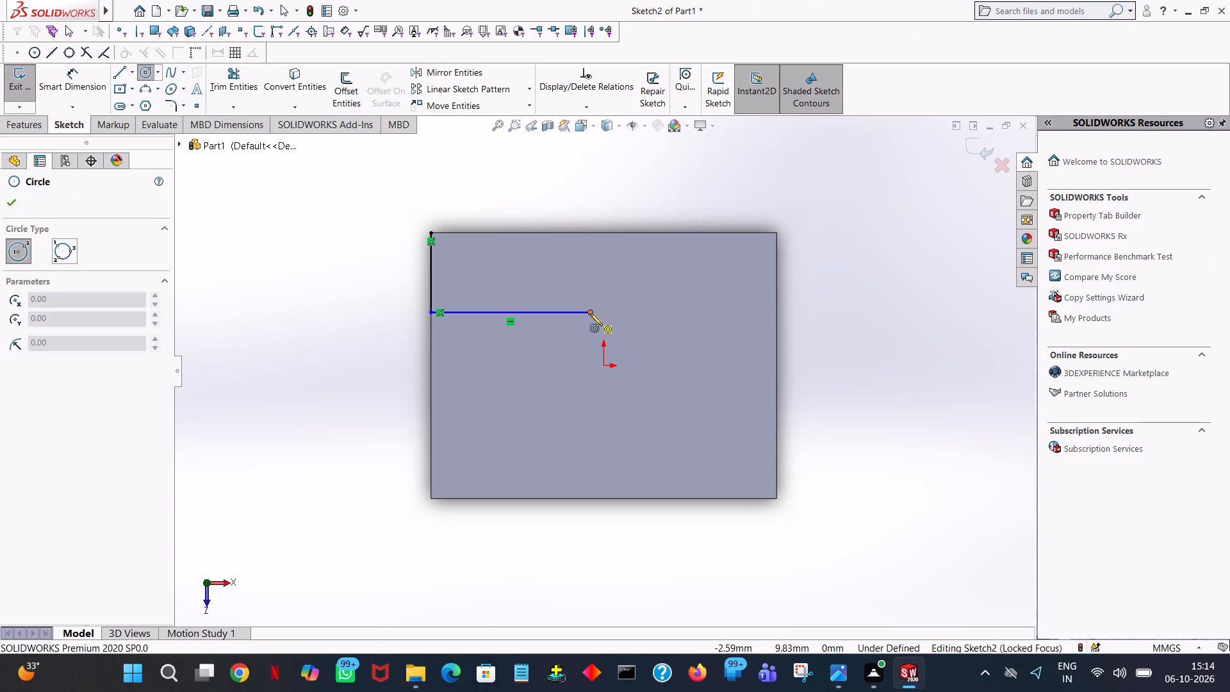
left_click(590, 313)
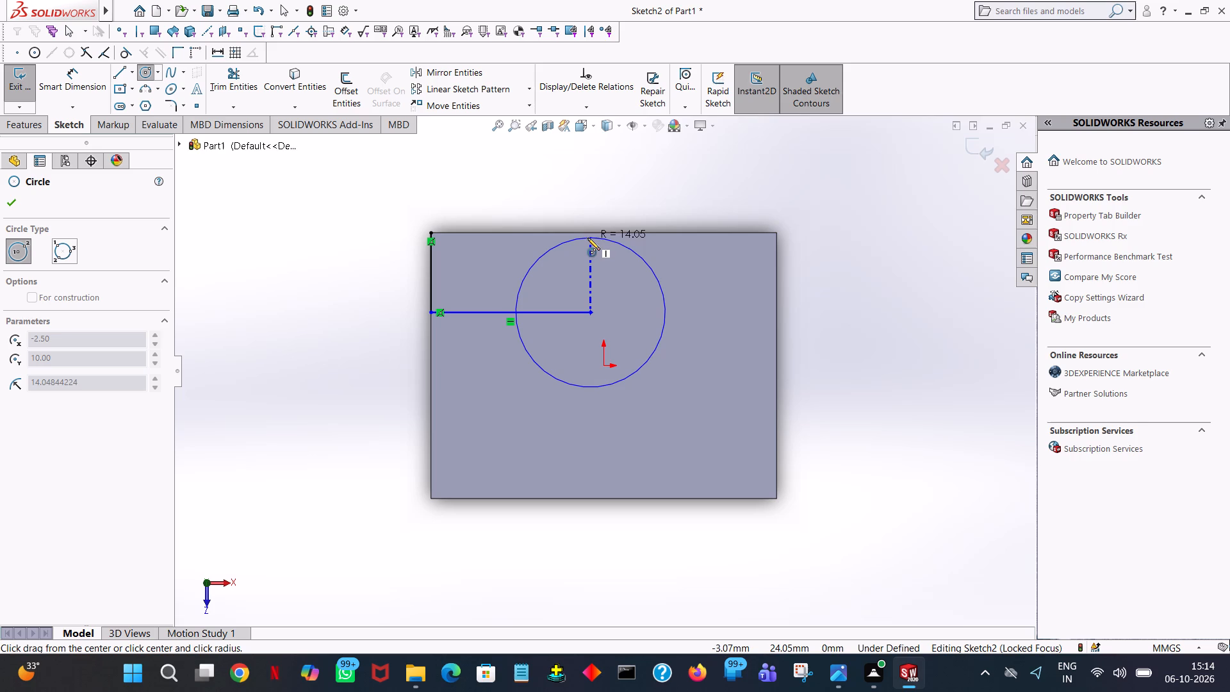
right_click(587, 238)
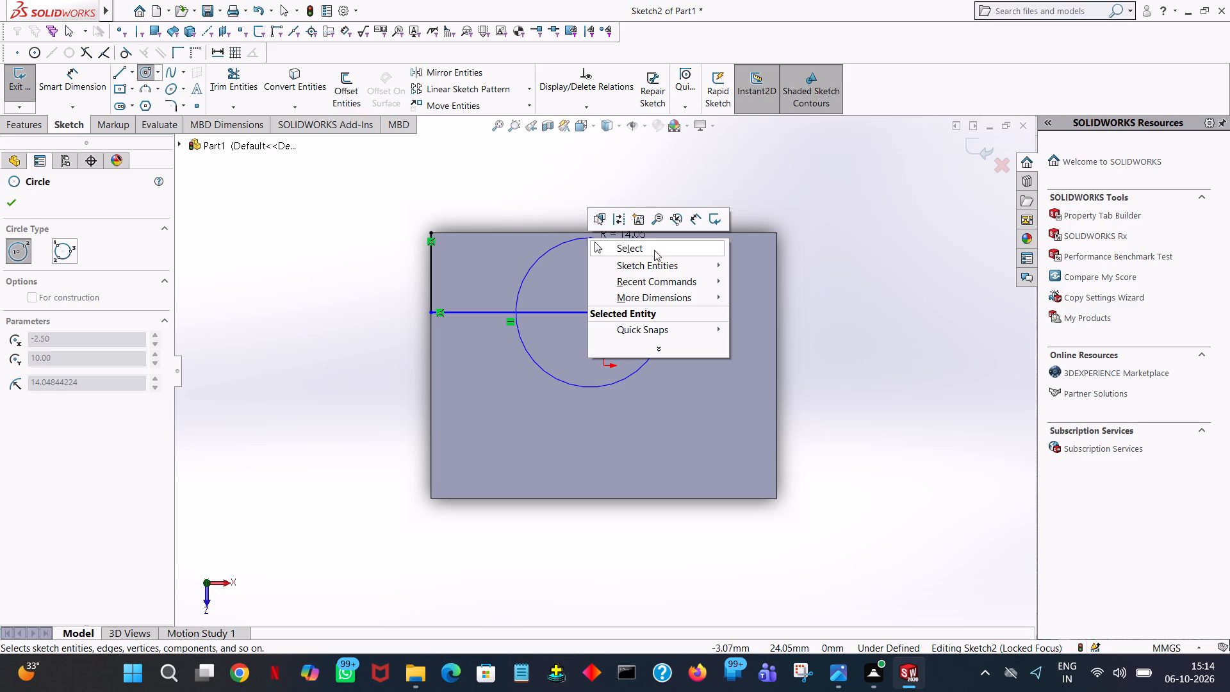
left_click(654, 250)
Set the length of the vertical line on the plate's left edge to 26/2 mm.
left_click(429, 274)
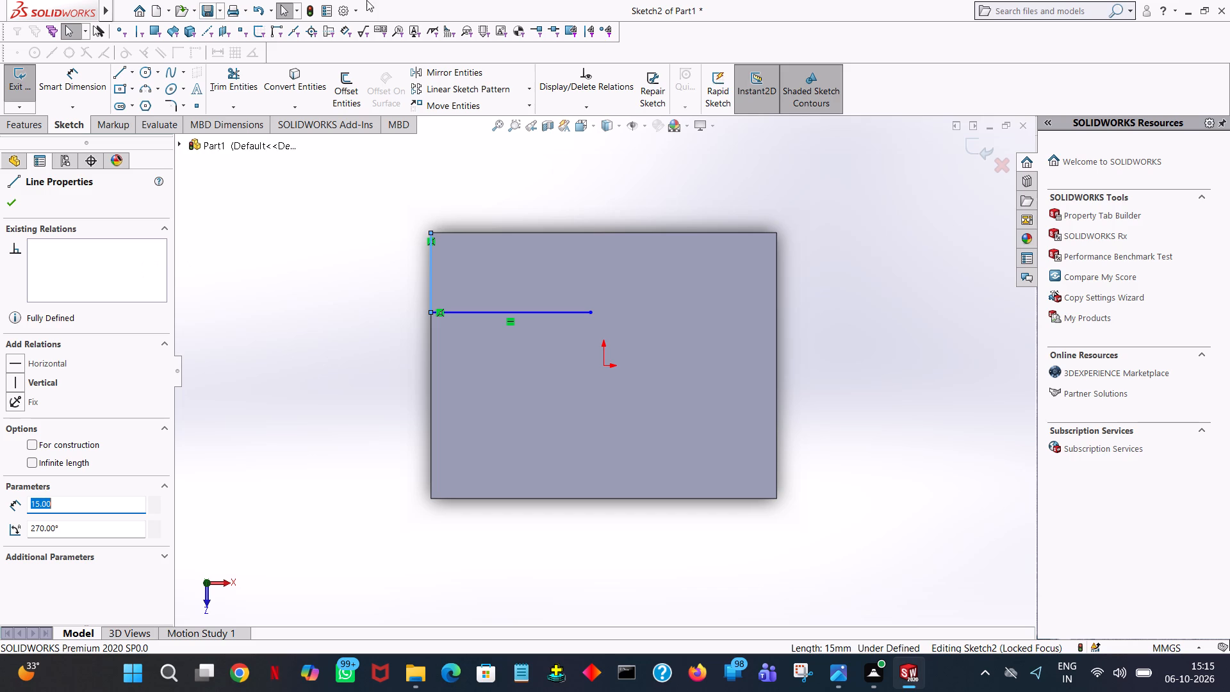
left_click(259, 281)
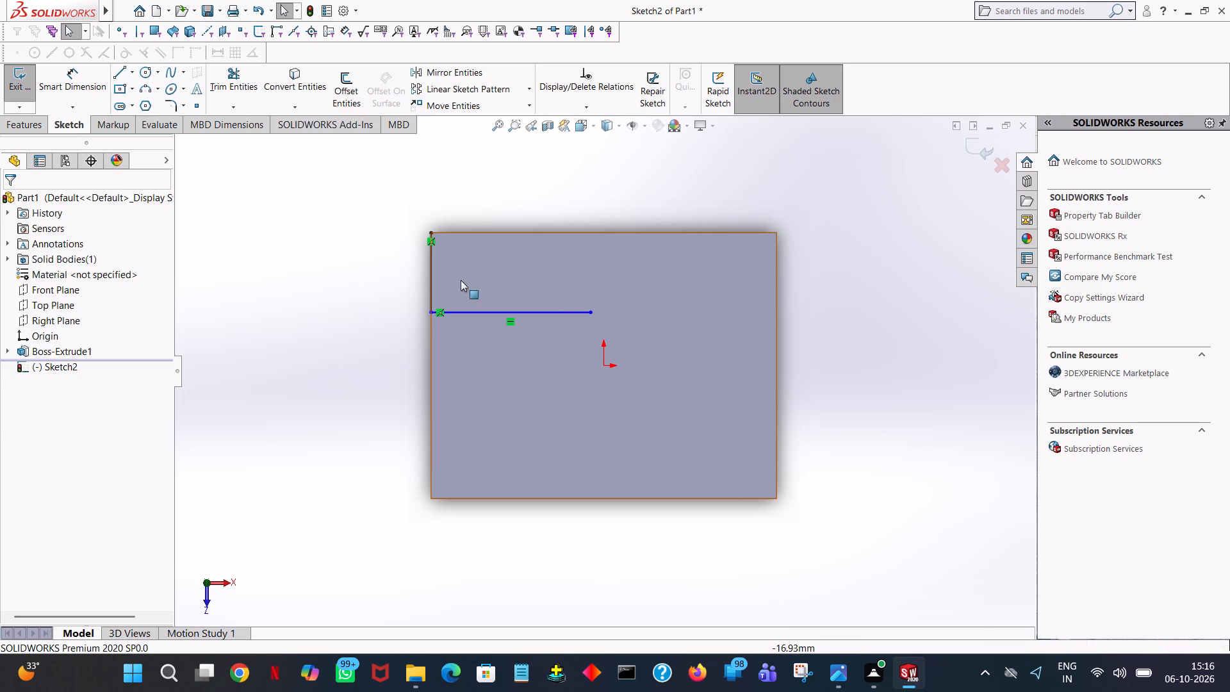
left_click(431, 272)
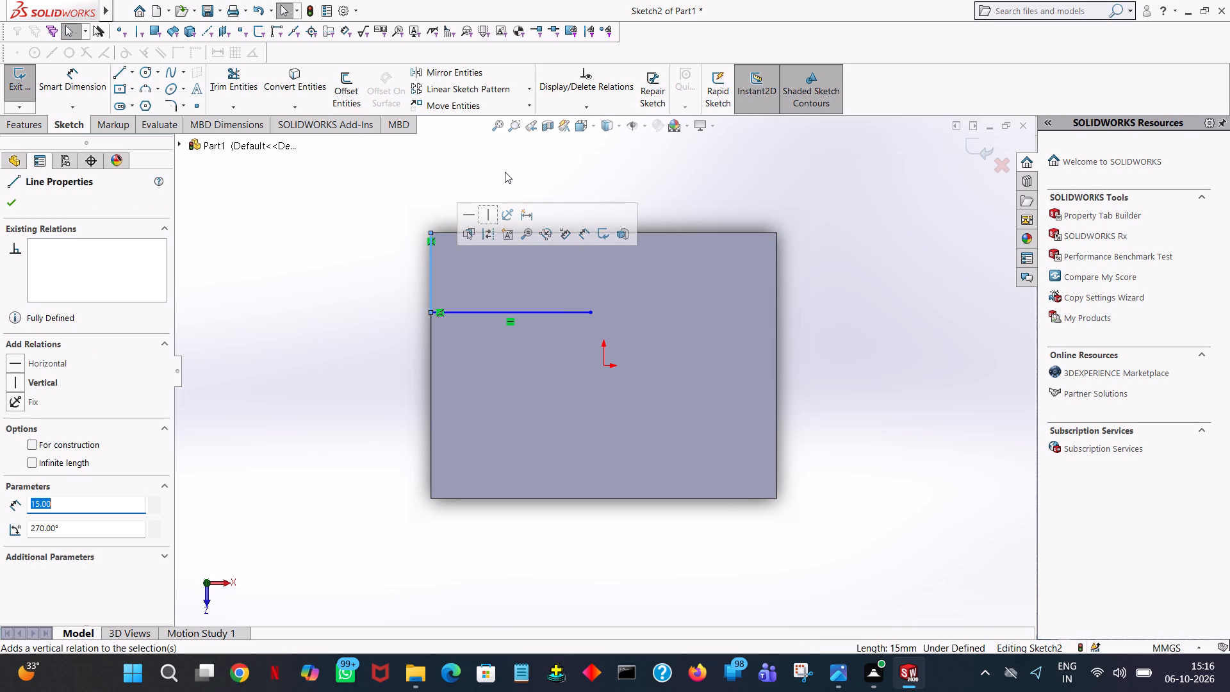
type("26/2")
key("Return")
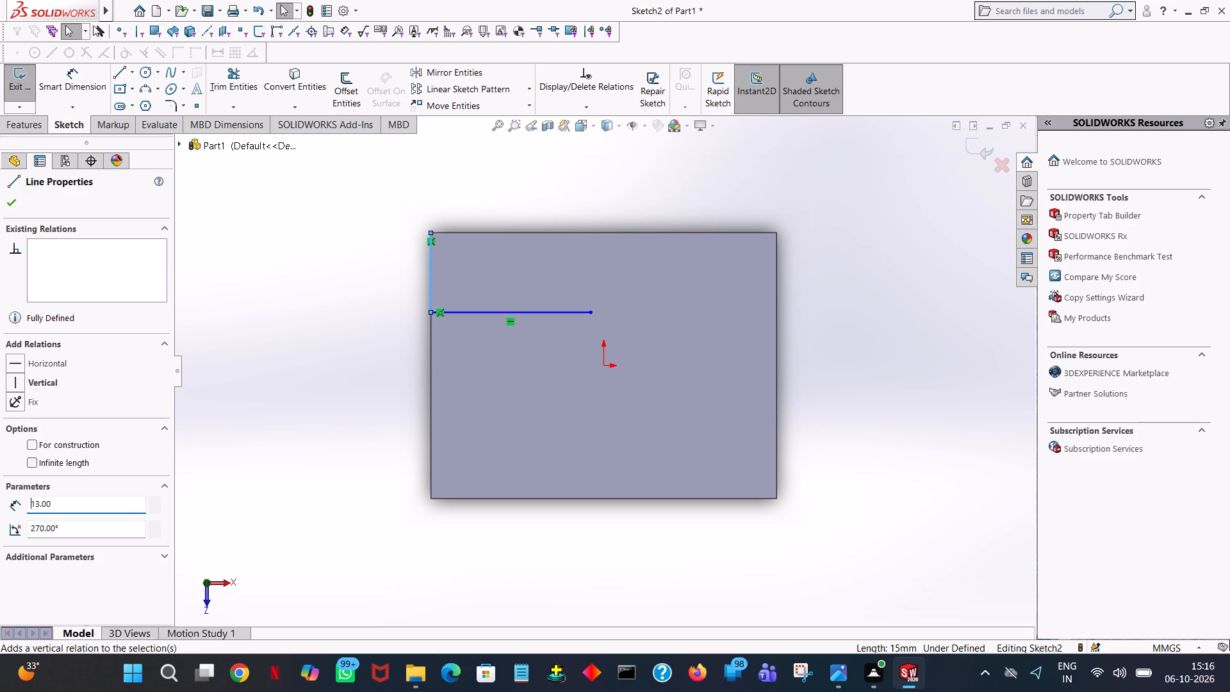
Sketch a circle of 13 mm radius centred on the horizontal line's inner end, reaching the plate's upper edge.
left_click(552, 150)
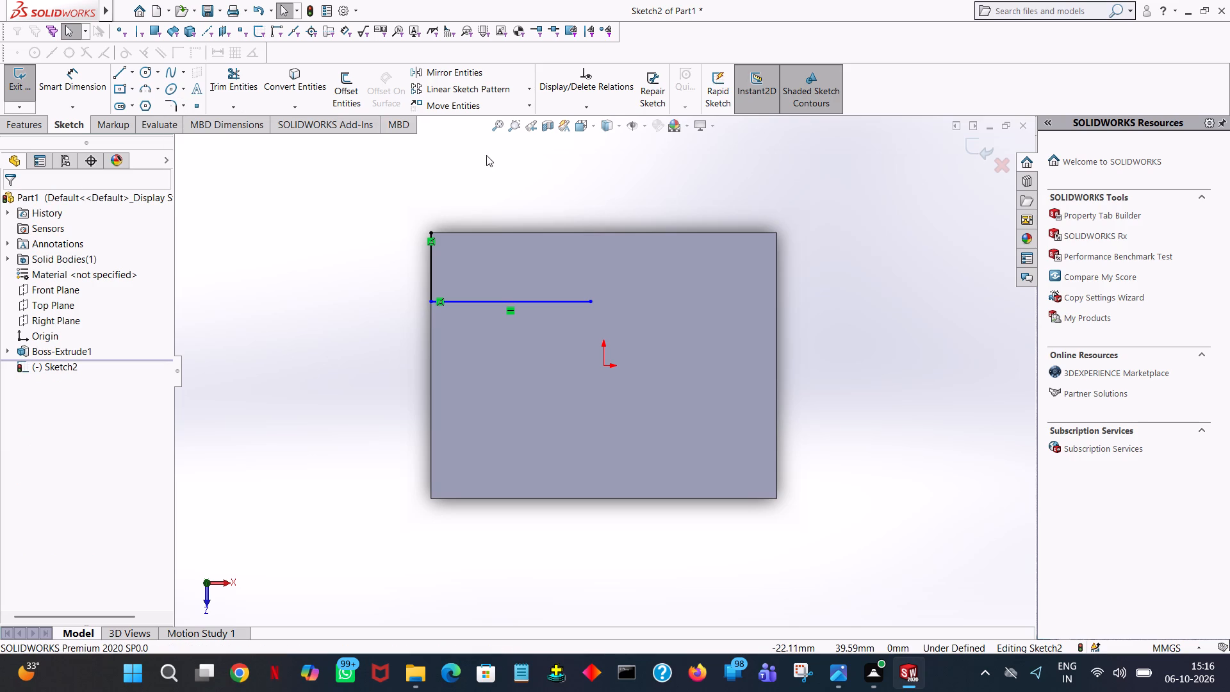
left_click(141, 69)
left_click(591, 302)
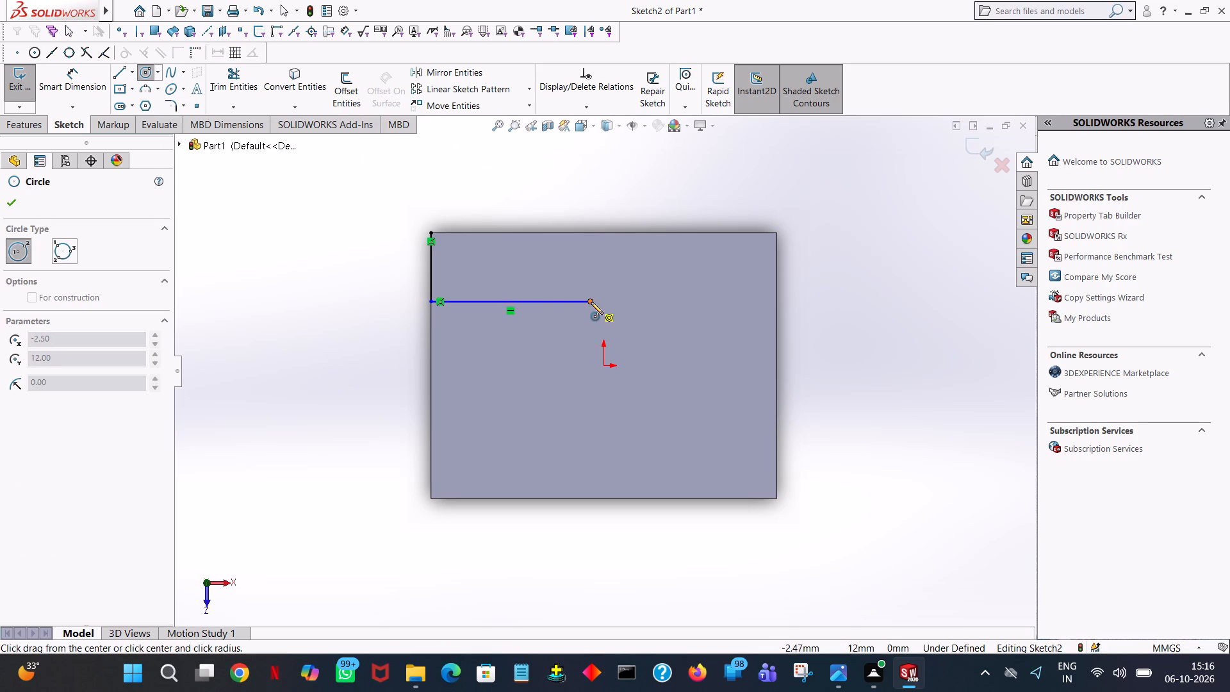
left_click(586, 231)
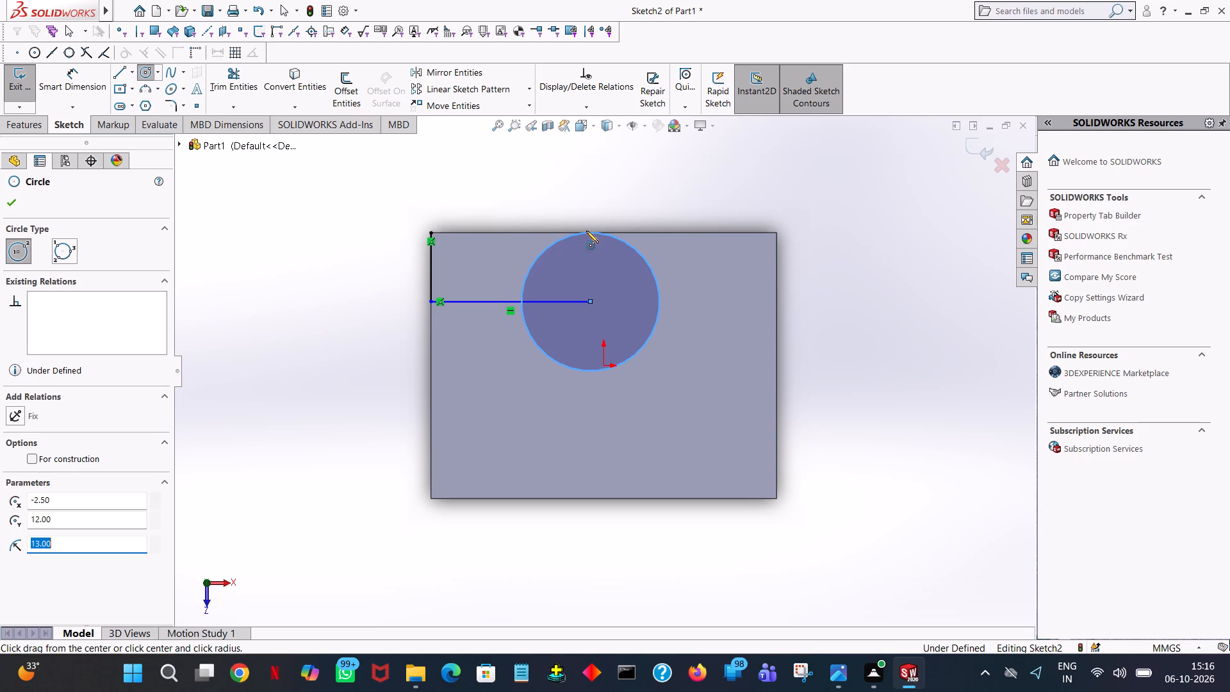
left_click(14, 198)
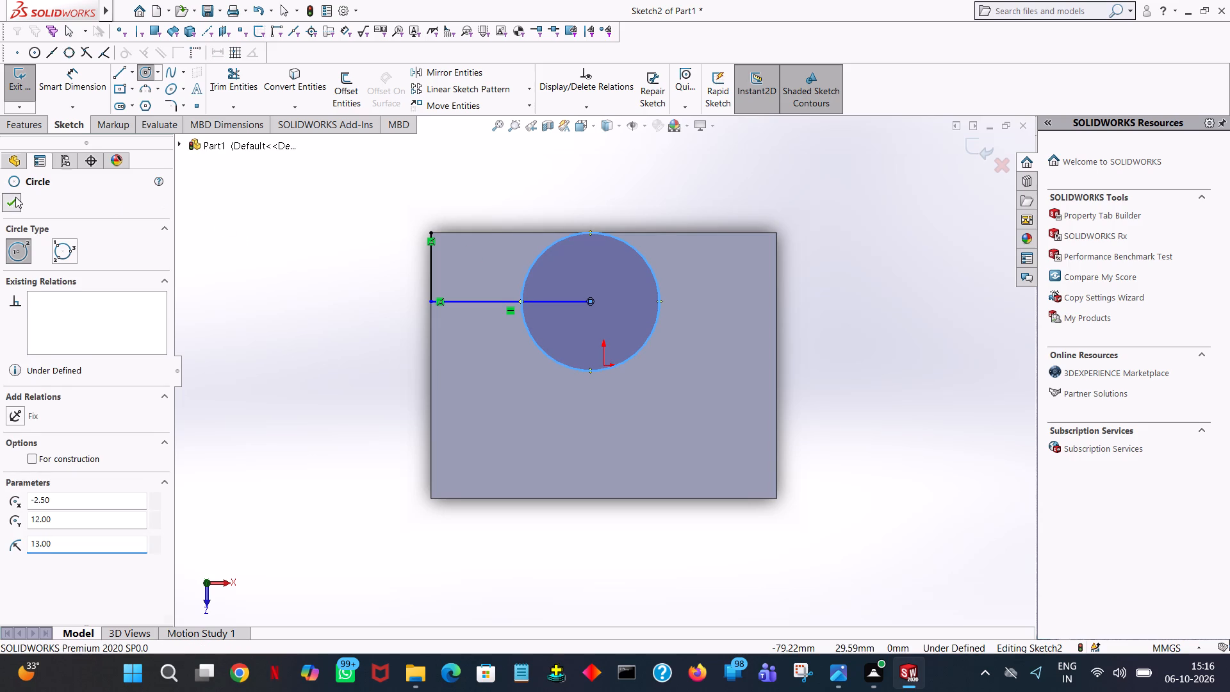
Trim away the vertical line on the plate's left edge and the part of the horizontal line outside the circle.
left_click(120, 75)
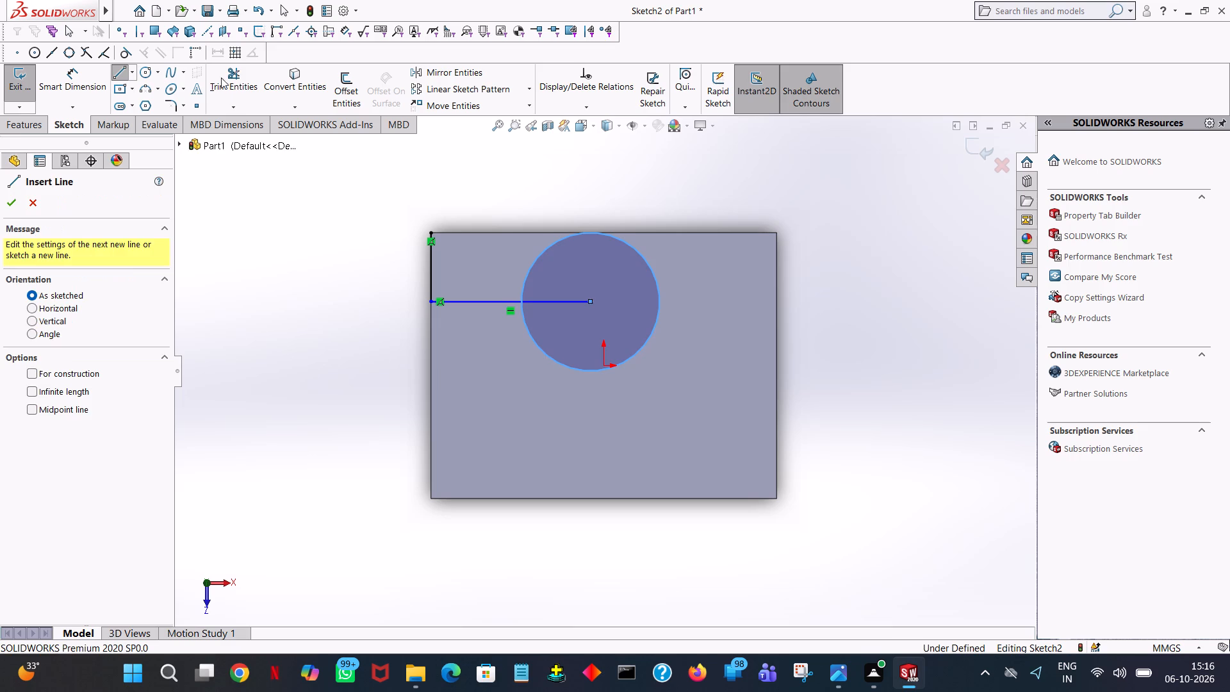
left_click(231, 77)
left_click(431, 263)
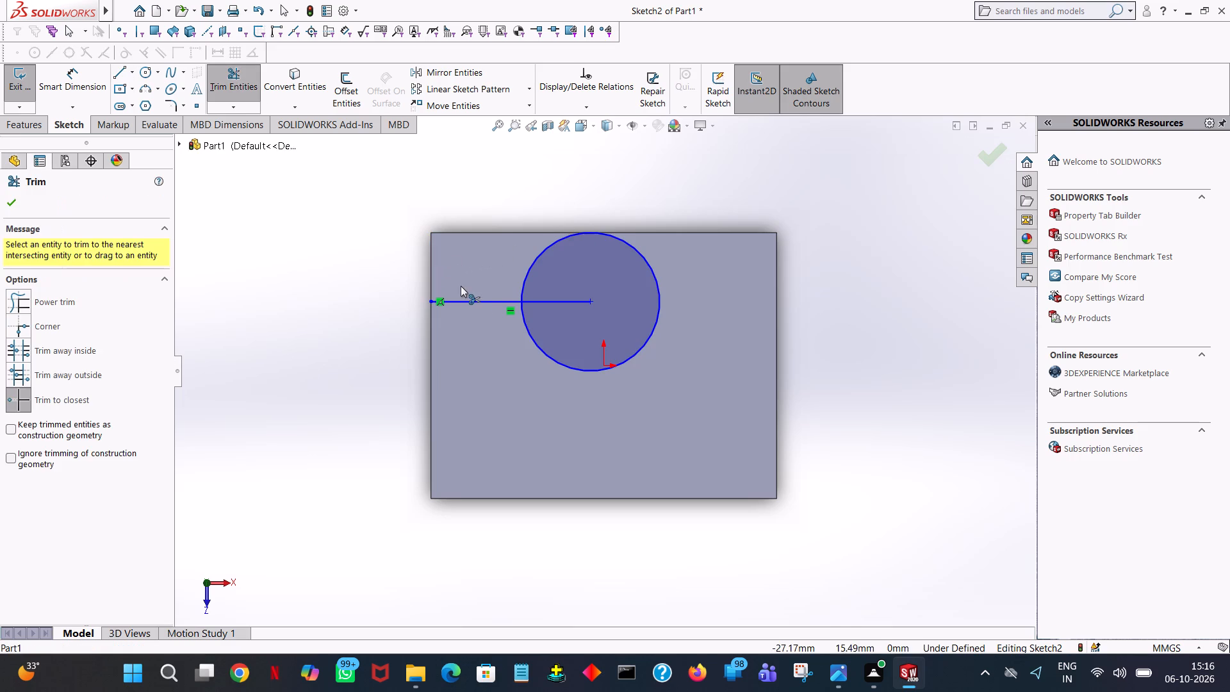
left_click(465, 299)
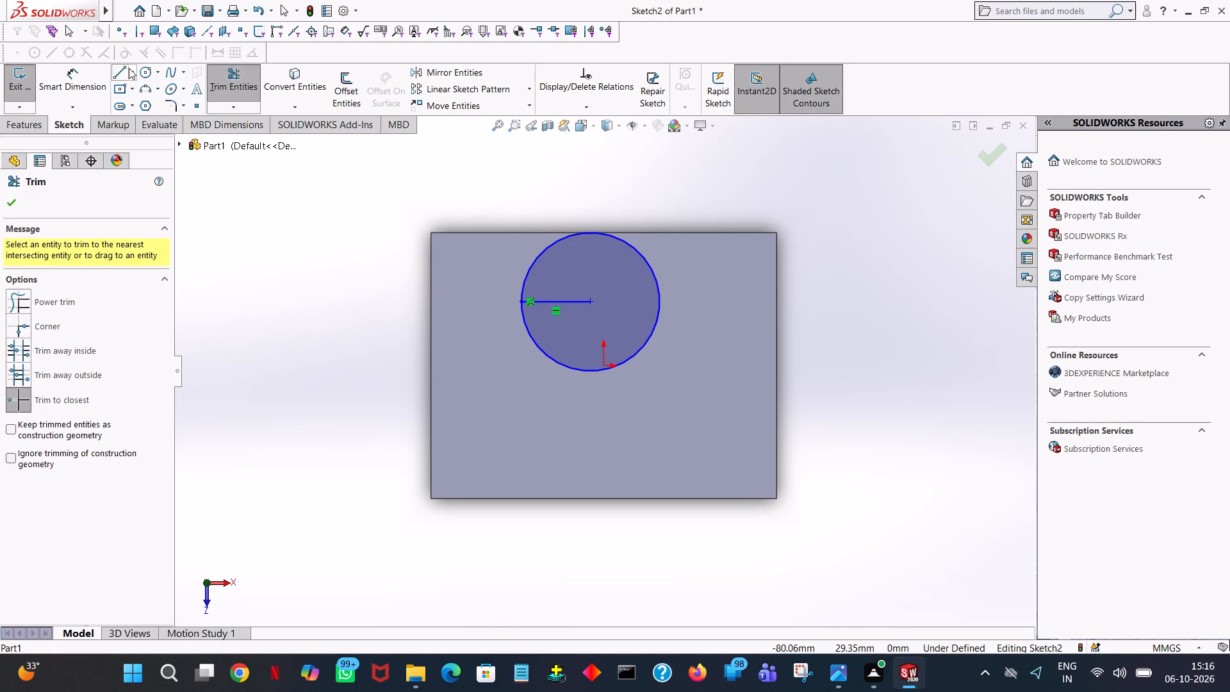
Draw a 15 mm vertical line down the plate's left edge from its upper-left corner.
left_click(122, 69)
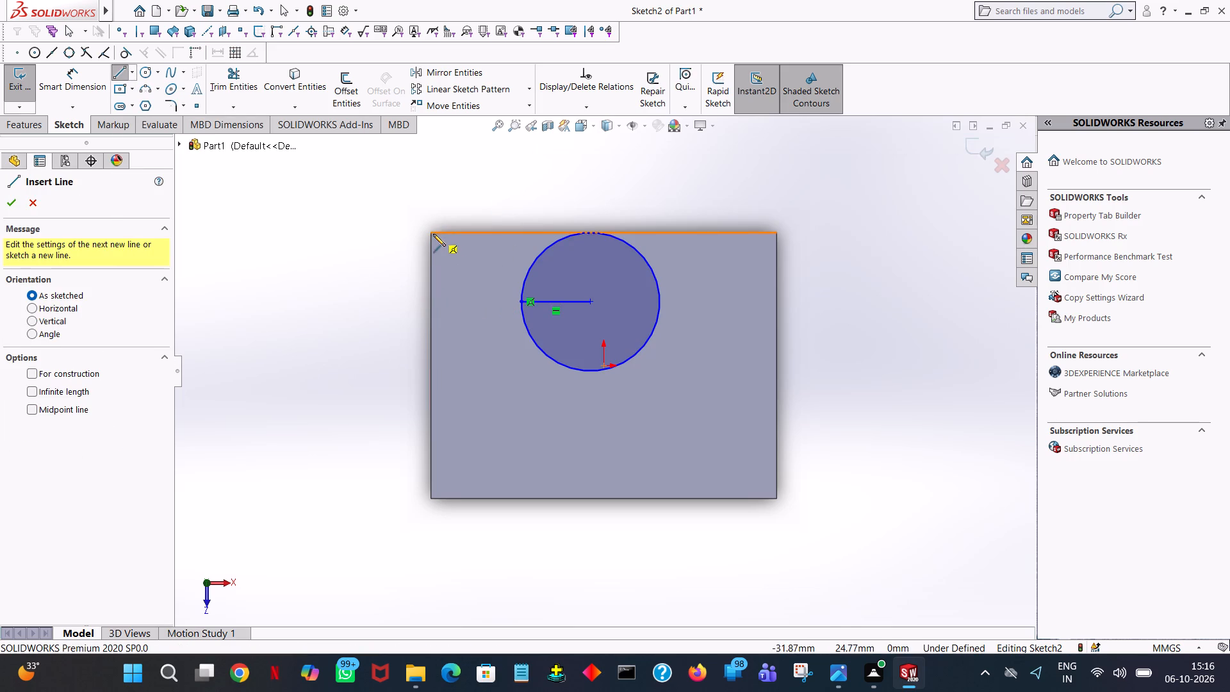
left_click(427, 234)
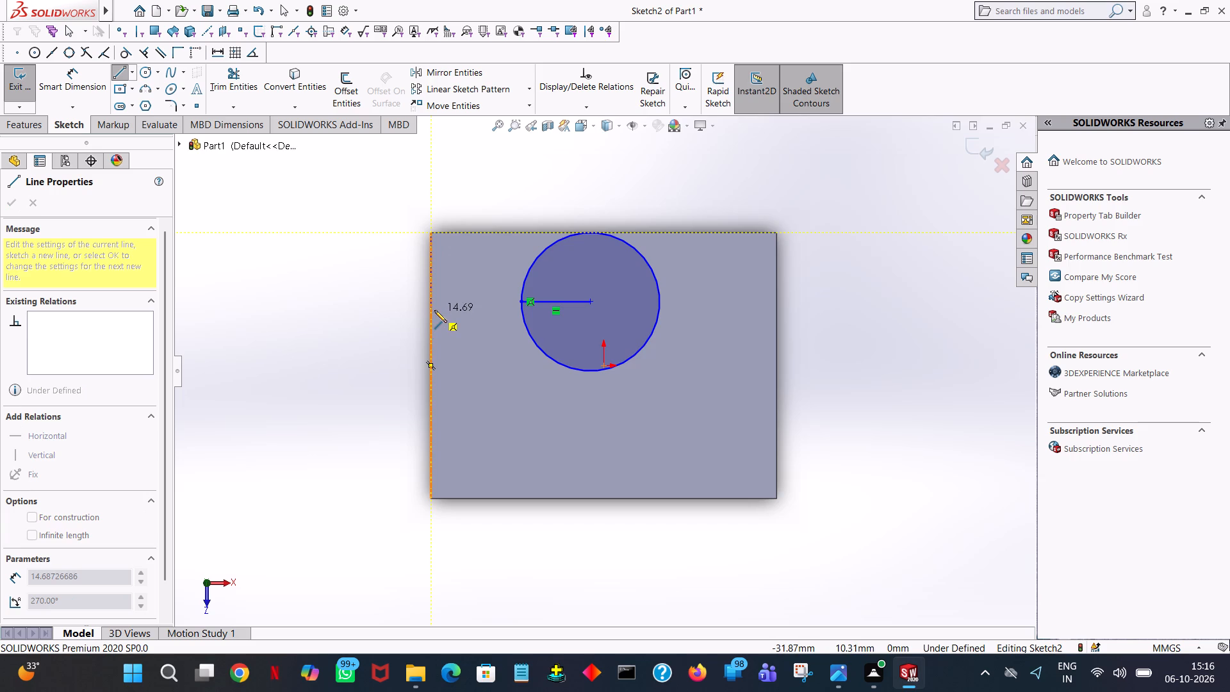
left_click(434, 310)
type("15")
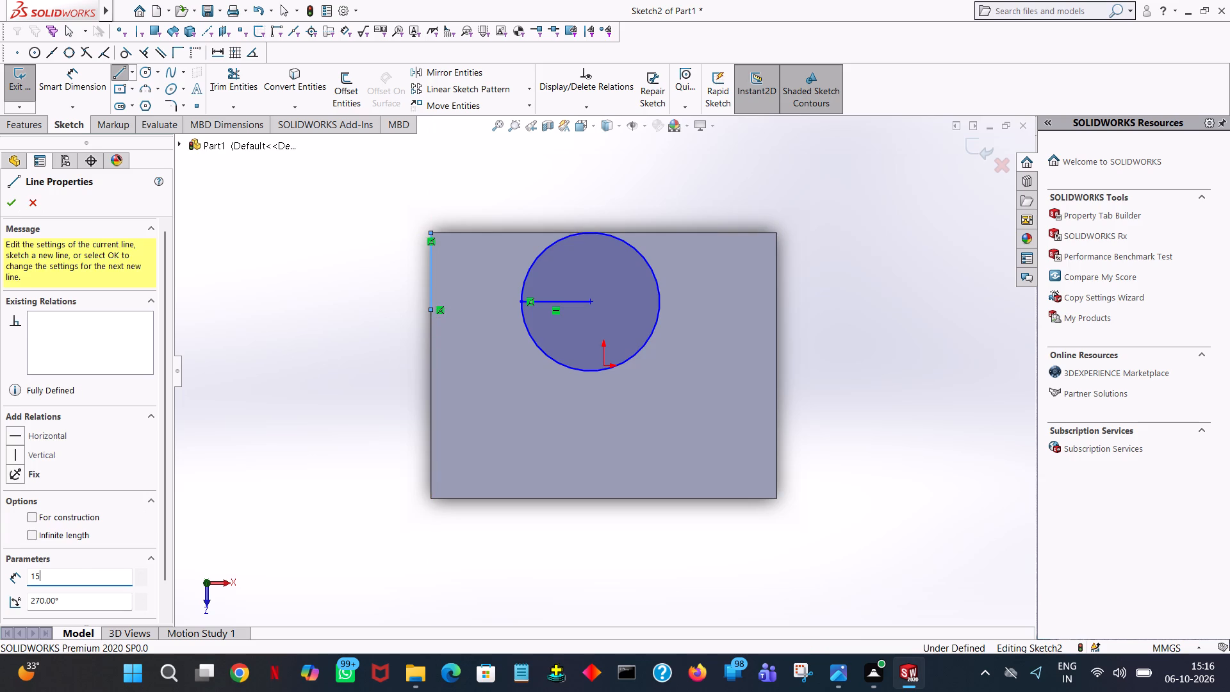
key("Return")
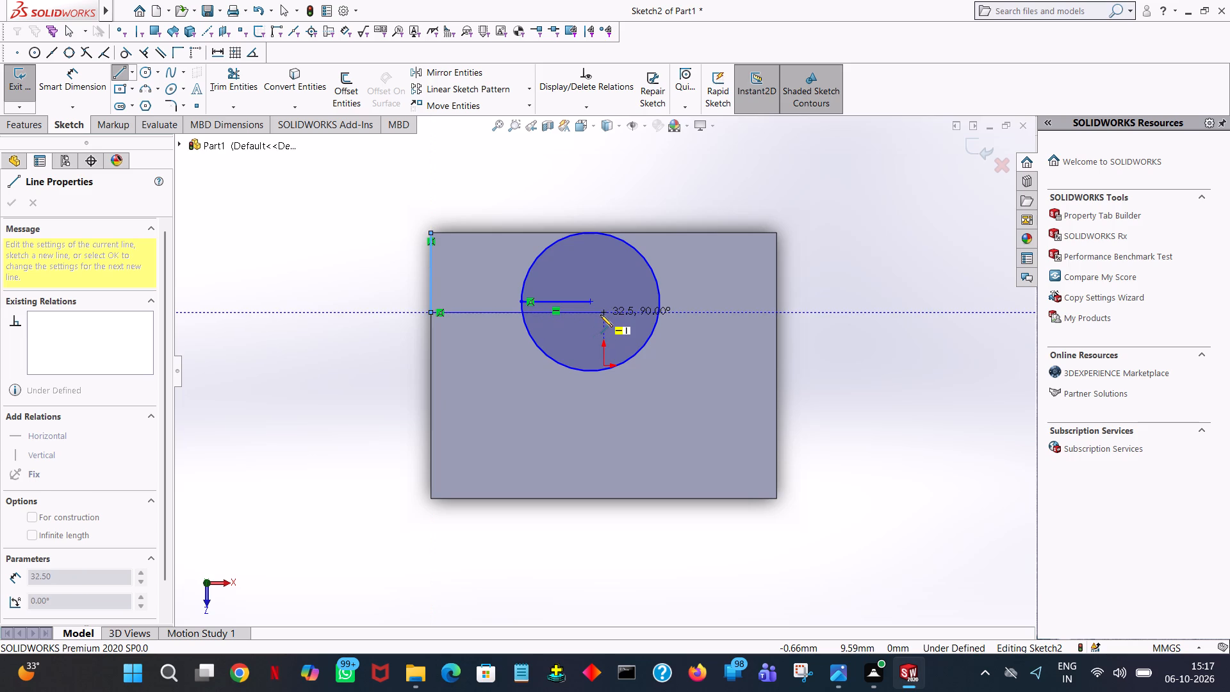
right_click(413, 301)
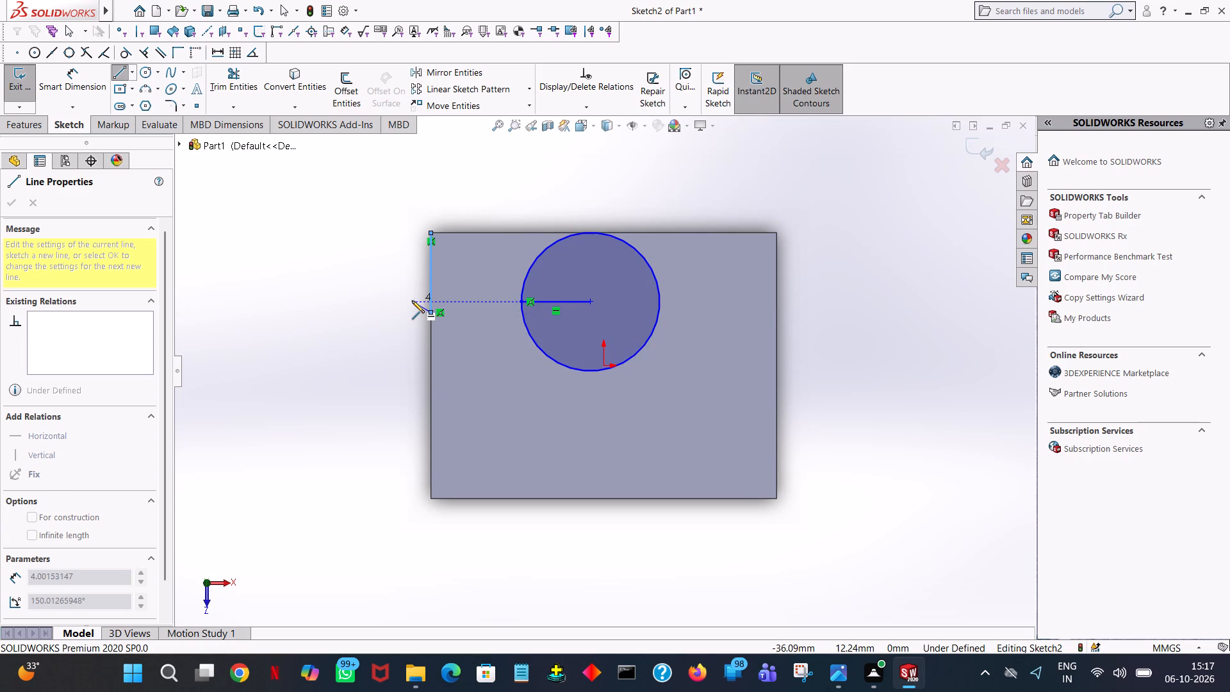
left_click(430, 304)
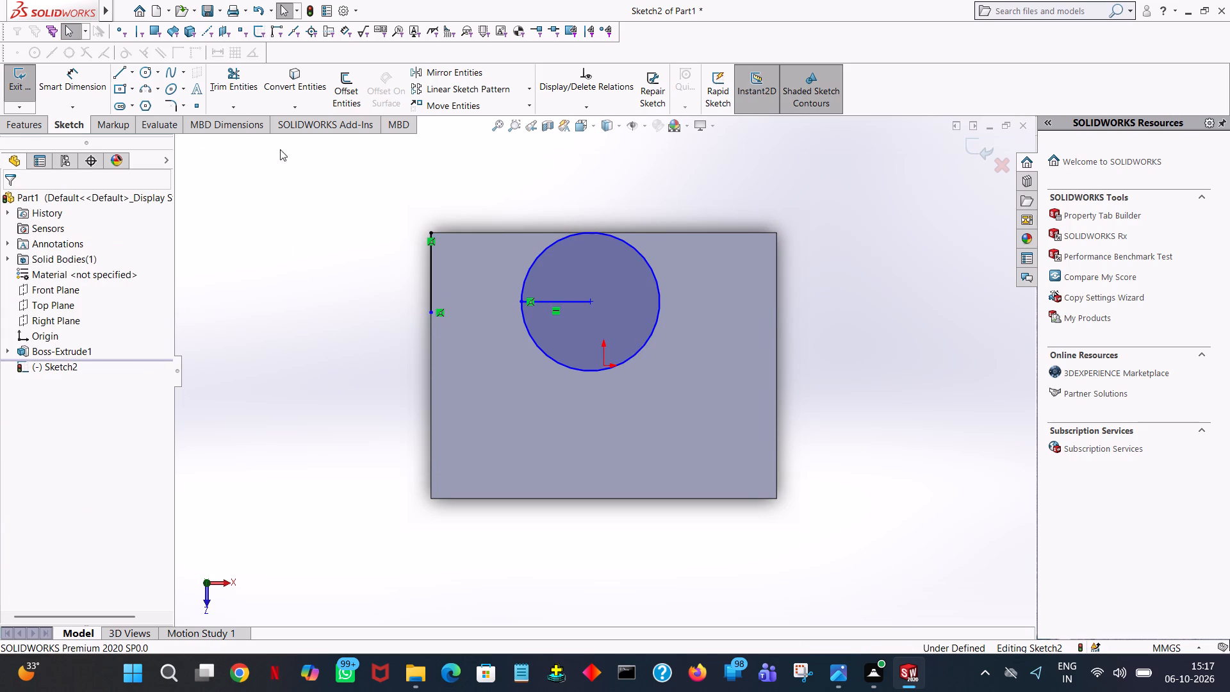
Trim away the line on the plate's left edge and the remaining horizontal line inside the circle.
left_click(245, 90)
left_click(435, 288)
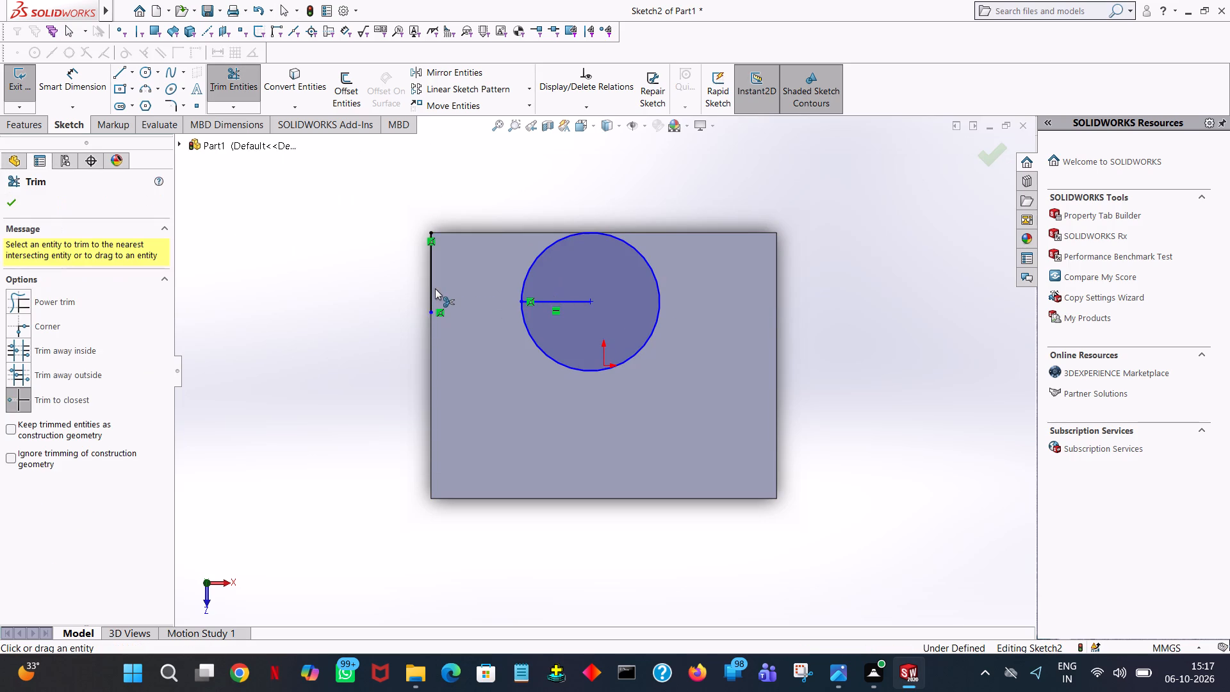
left_click(428, 286)
left_click(591, 303)
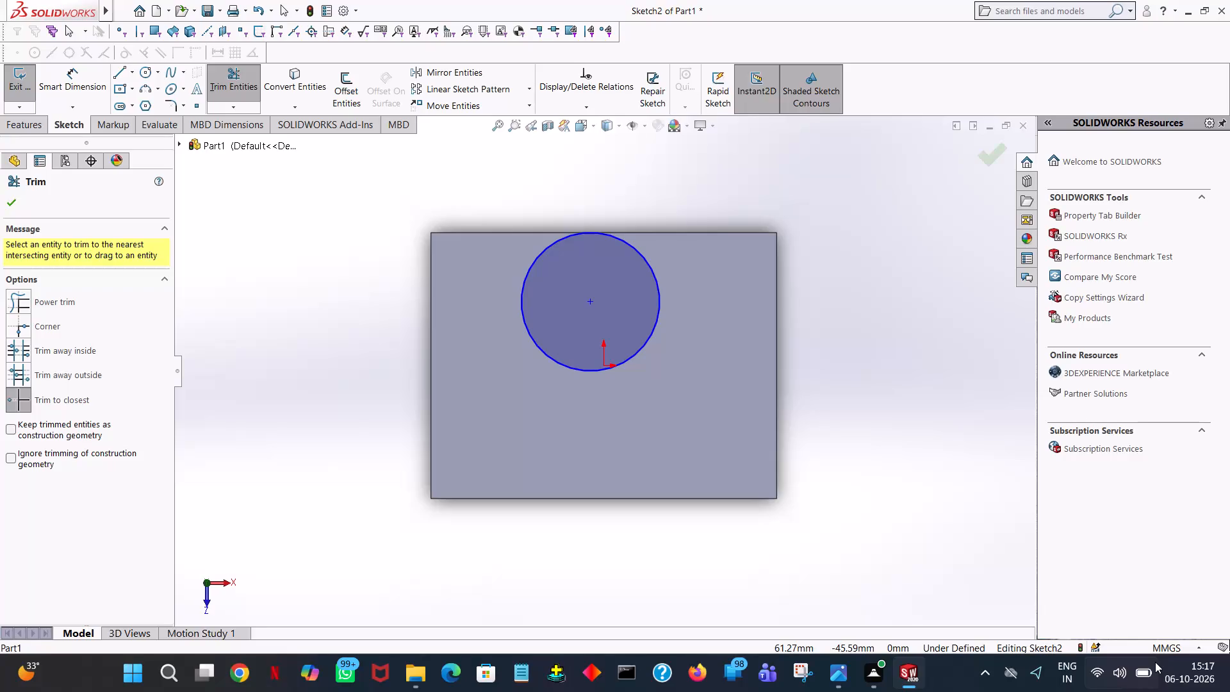
left_click(10, 196)
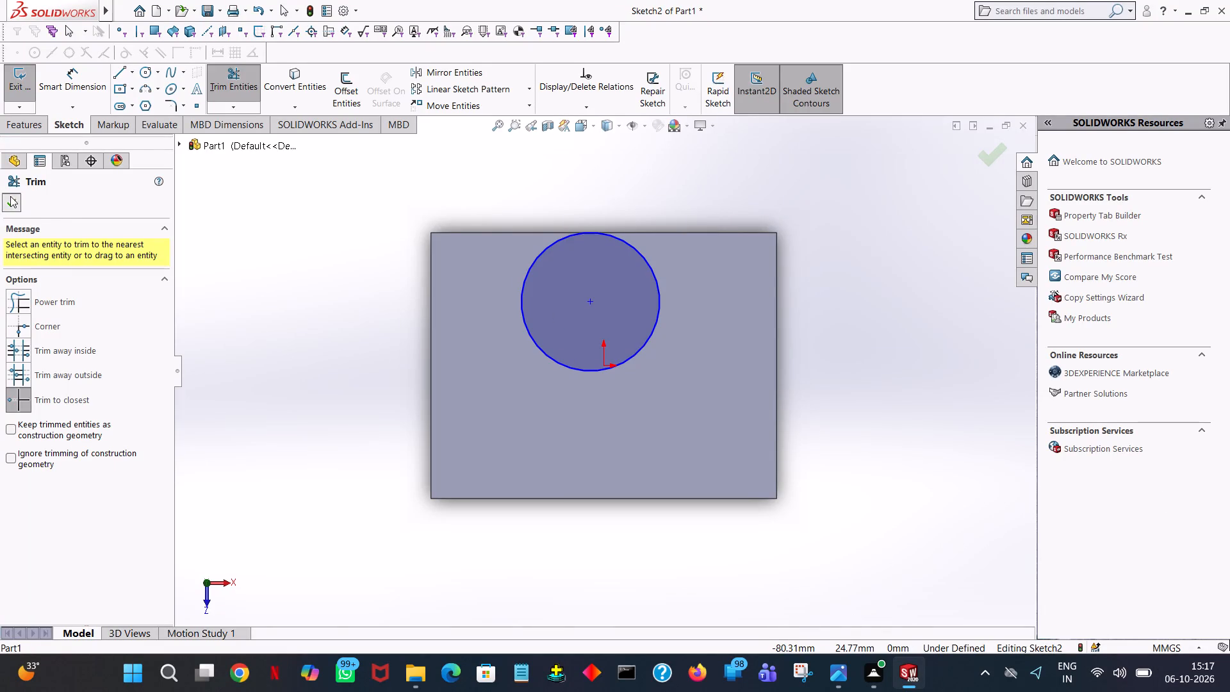
Dimension the circle's diameter as 26 mm.
left_click(79, 69)
left_click(530, 272)
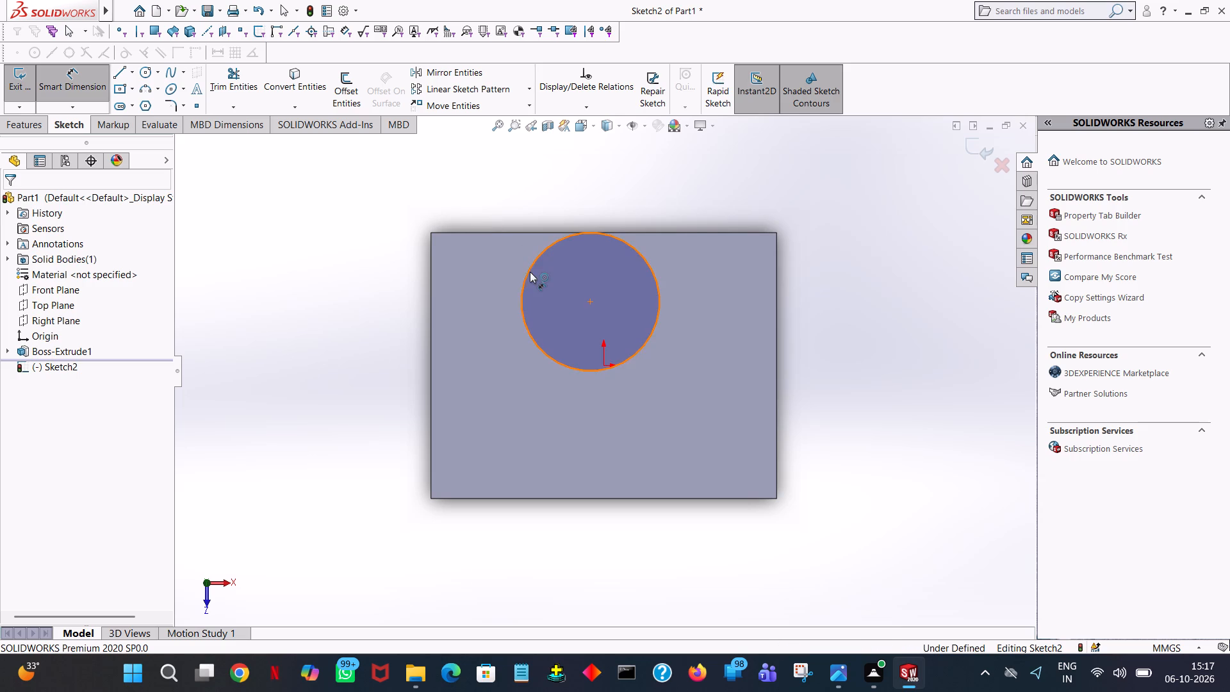
left_click(320, 263)
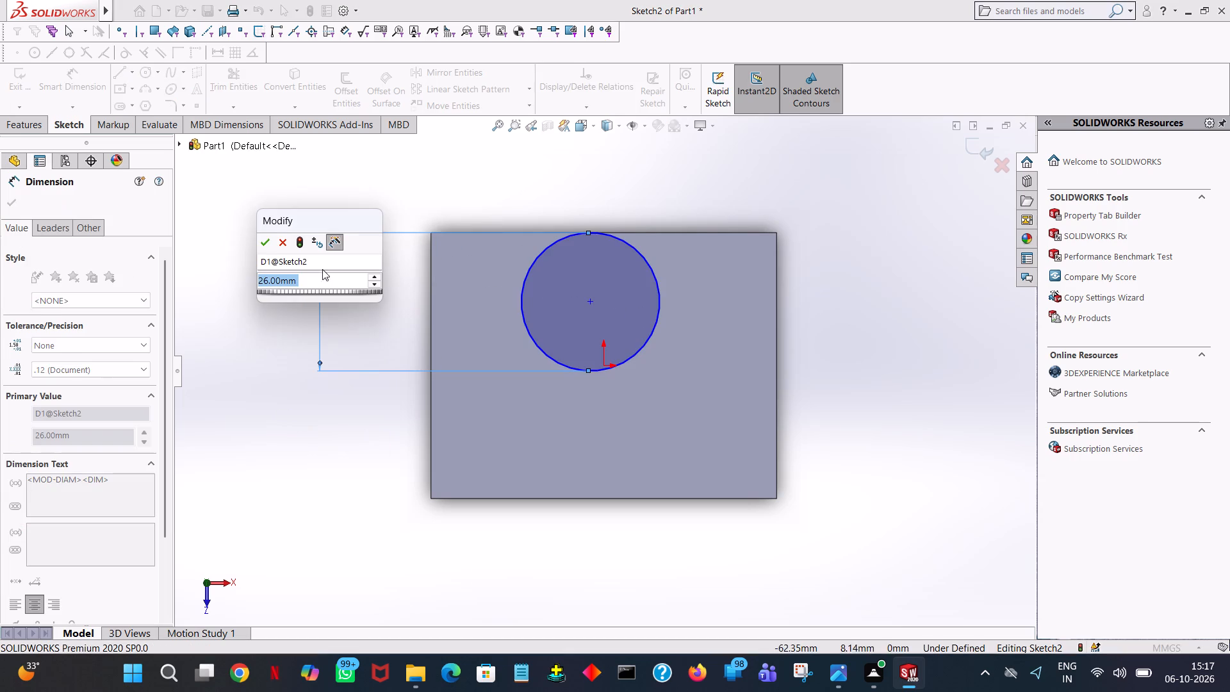
left_click(268, 245)
left_click(204, 233)
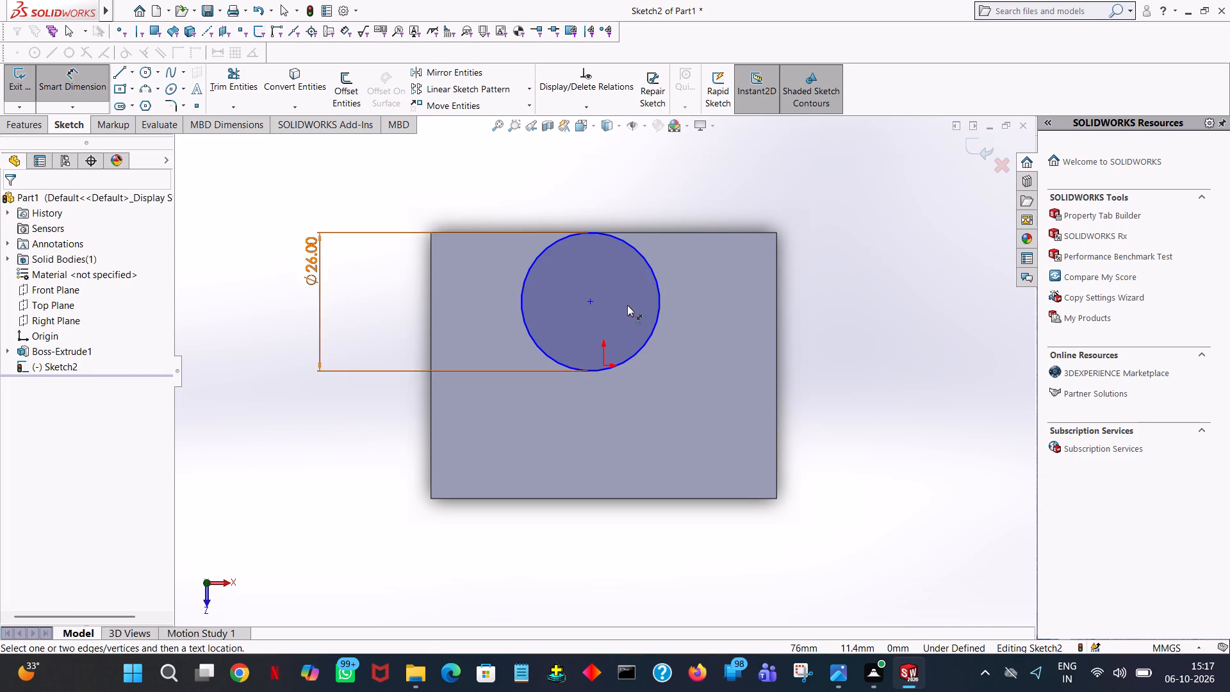
Dimension the vertical distance between the circle's centre and the origin as 12 mm.
left_click(589, 301)
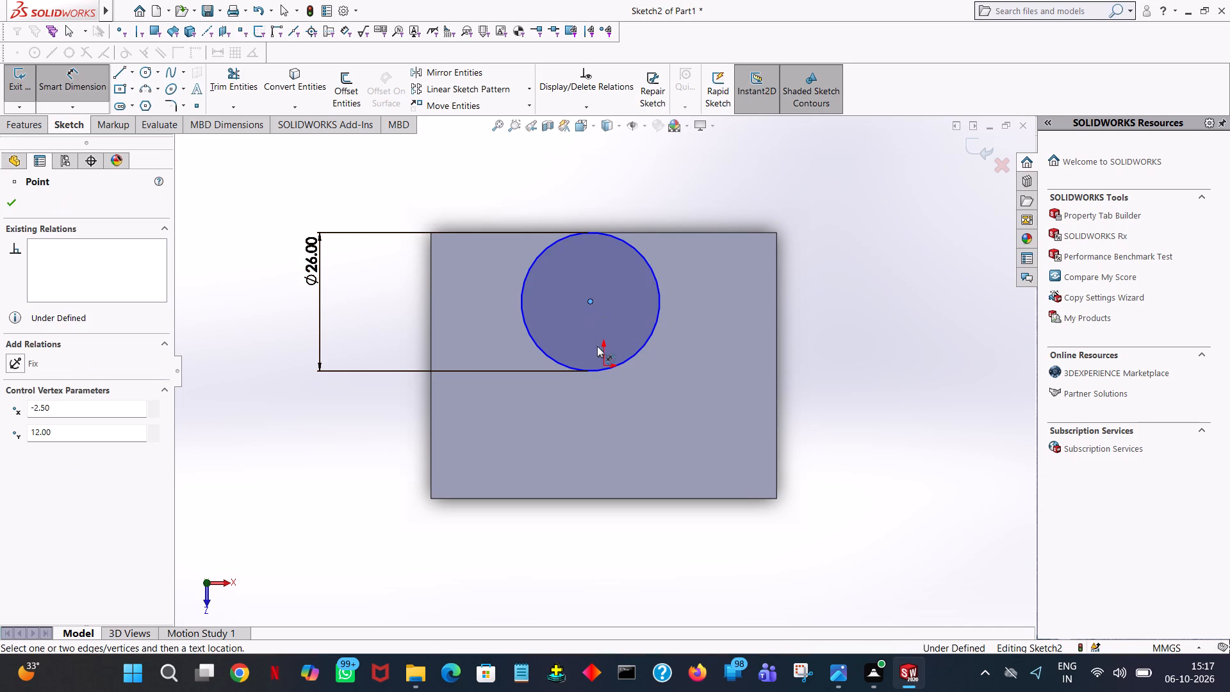
left_click(601, 365)
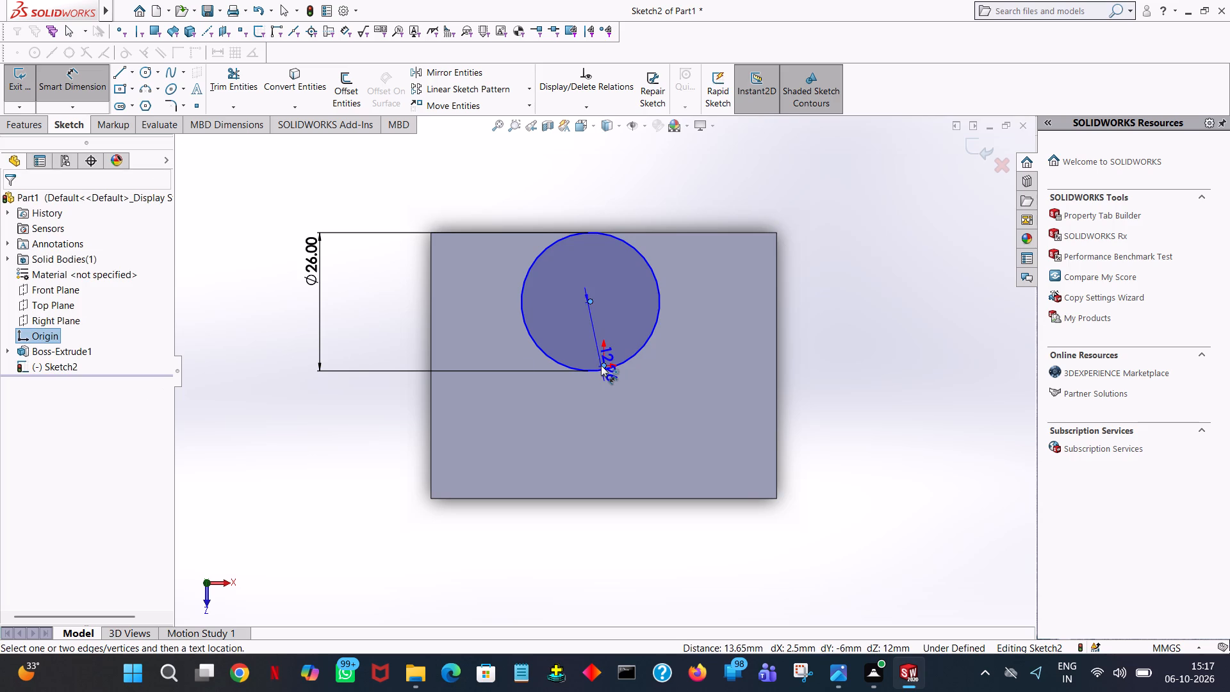
left_click(370, 361)
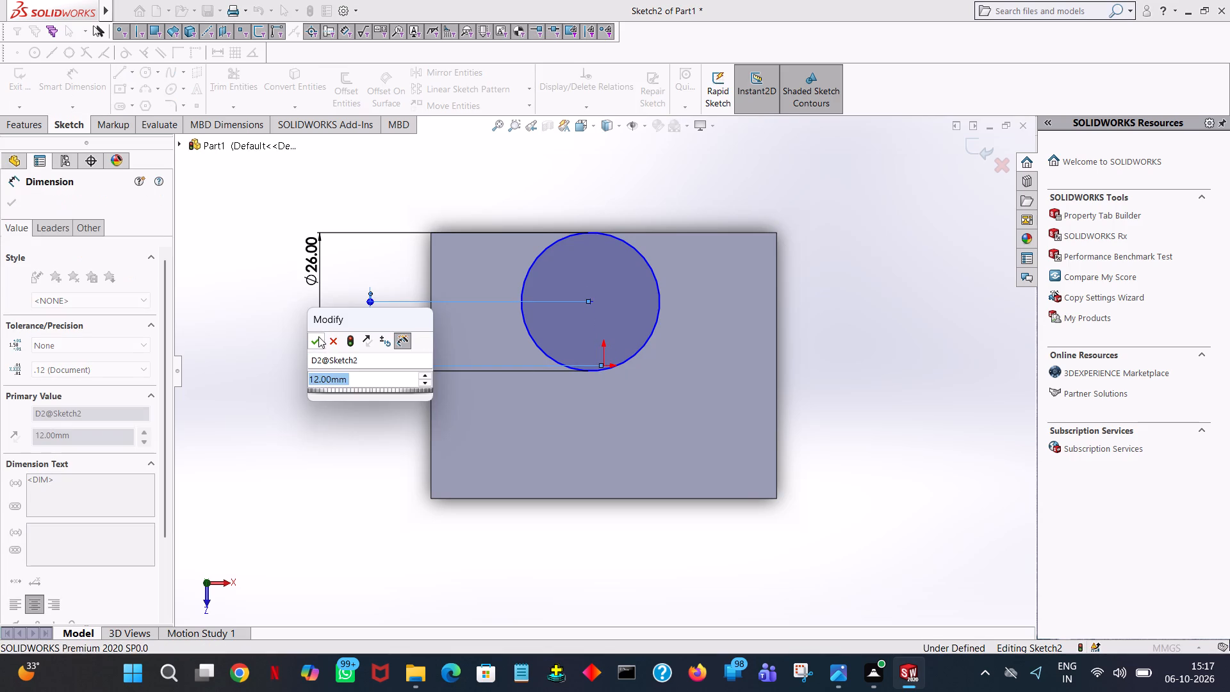
left_click(317, 341)
left_click(269, 283)
left_click(773, 172)
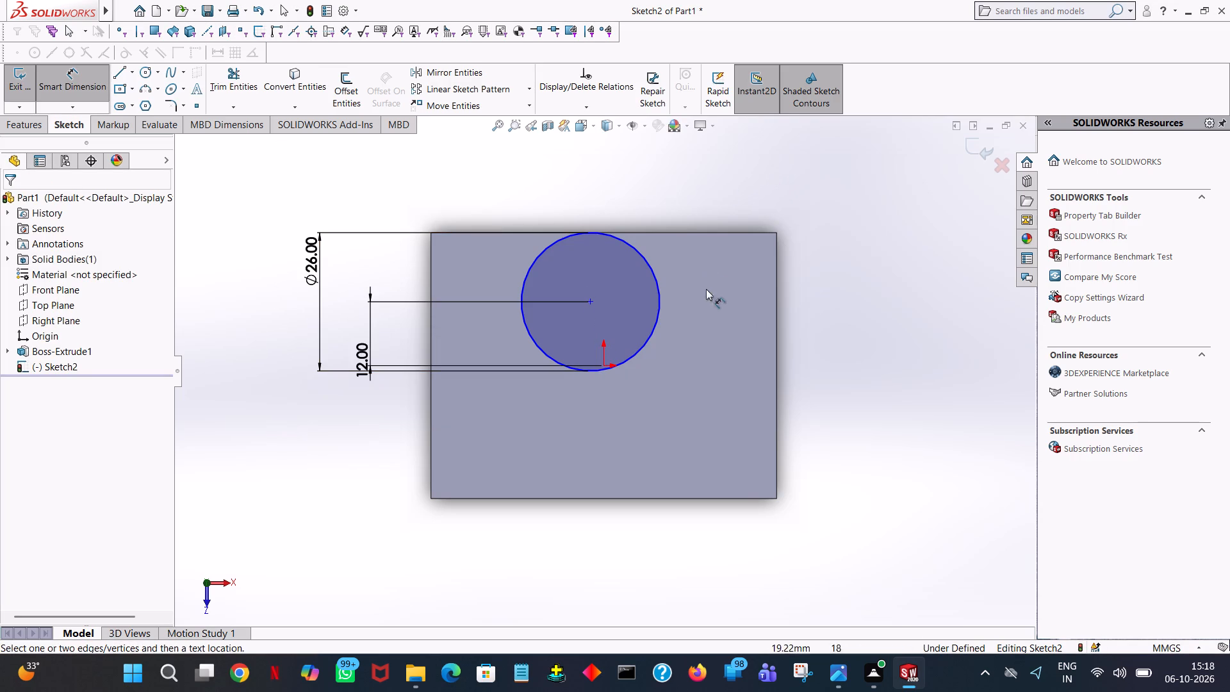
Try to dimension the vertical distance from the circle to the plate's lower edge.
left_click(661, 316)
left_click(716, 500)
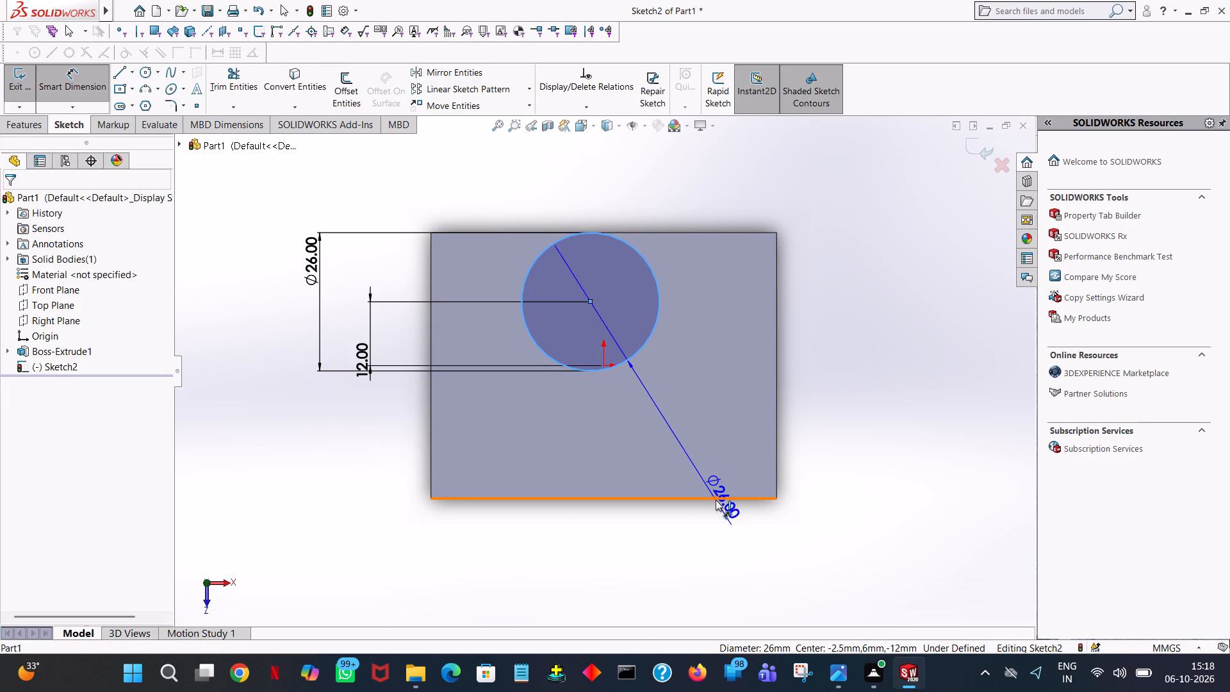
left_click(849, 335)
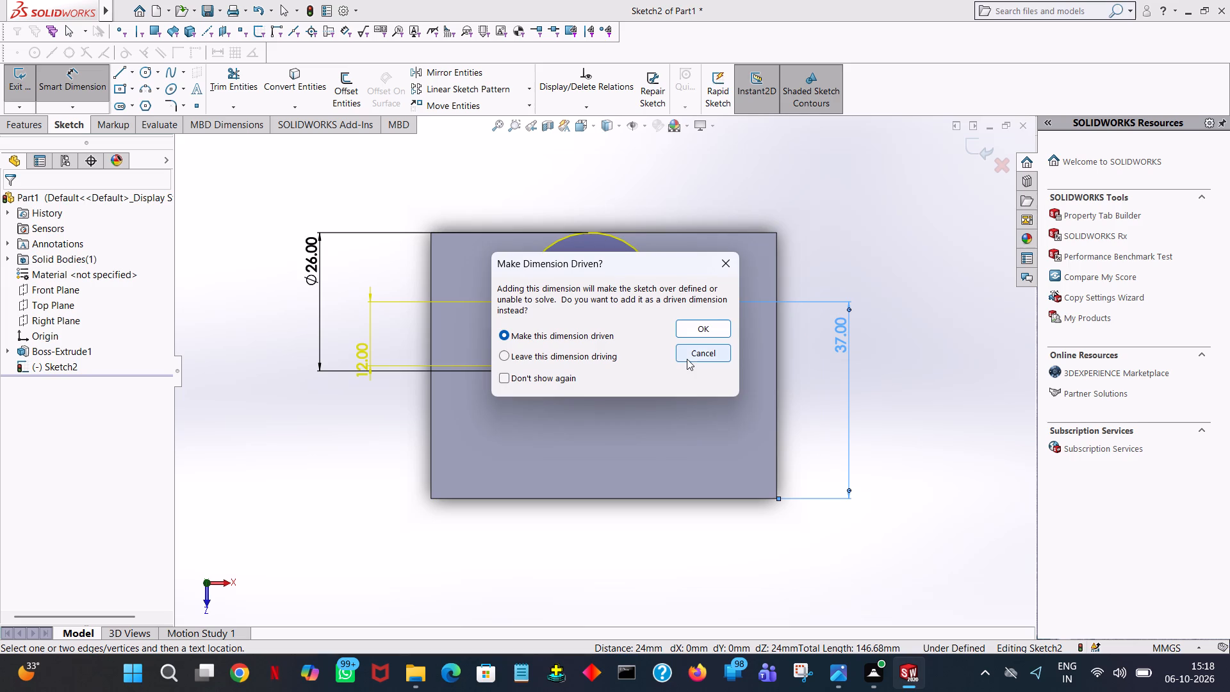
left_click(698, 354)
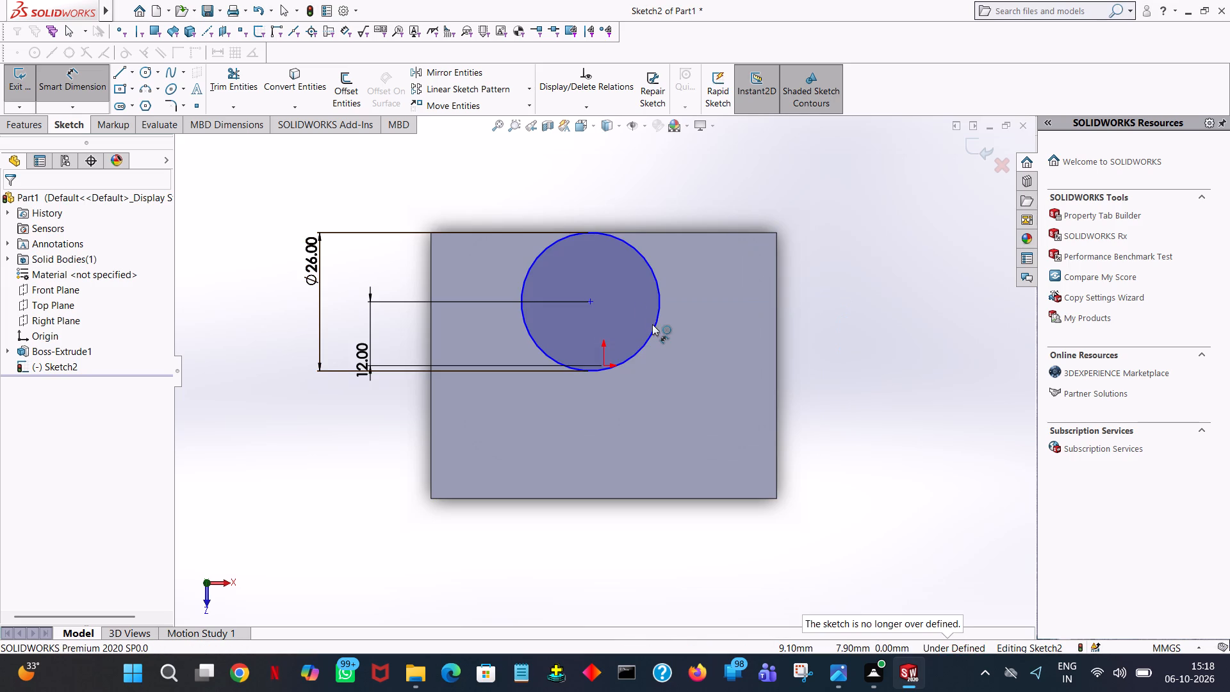
Dimension the horizontal distance between the origin and the circle's centre as 2.5 mm.
left_click(603, 365)
left_click(590, 303)
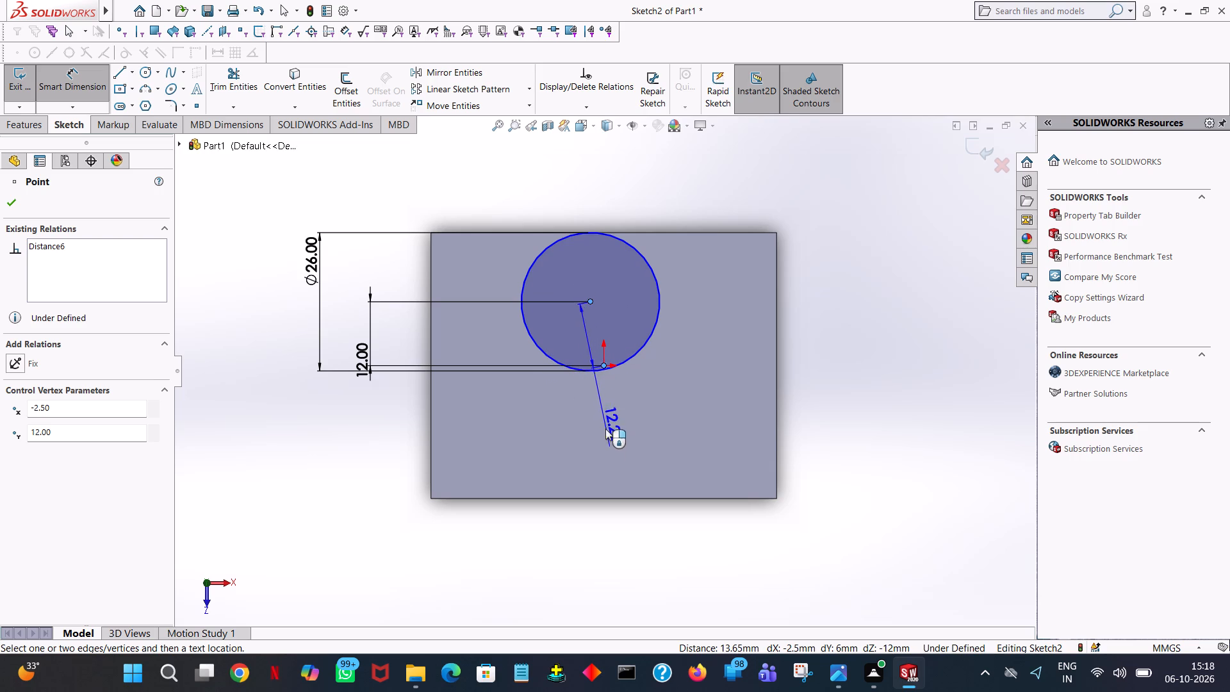
left_click(601, 525)
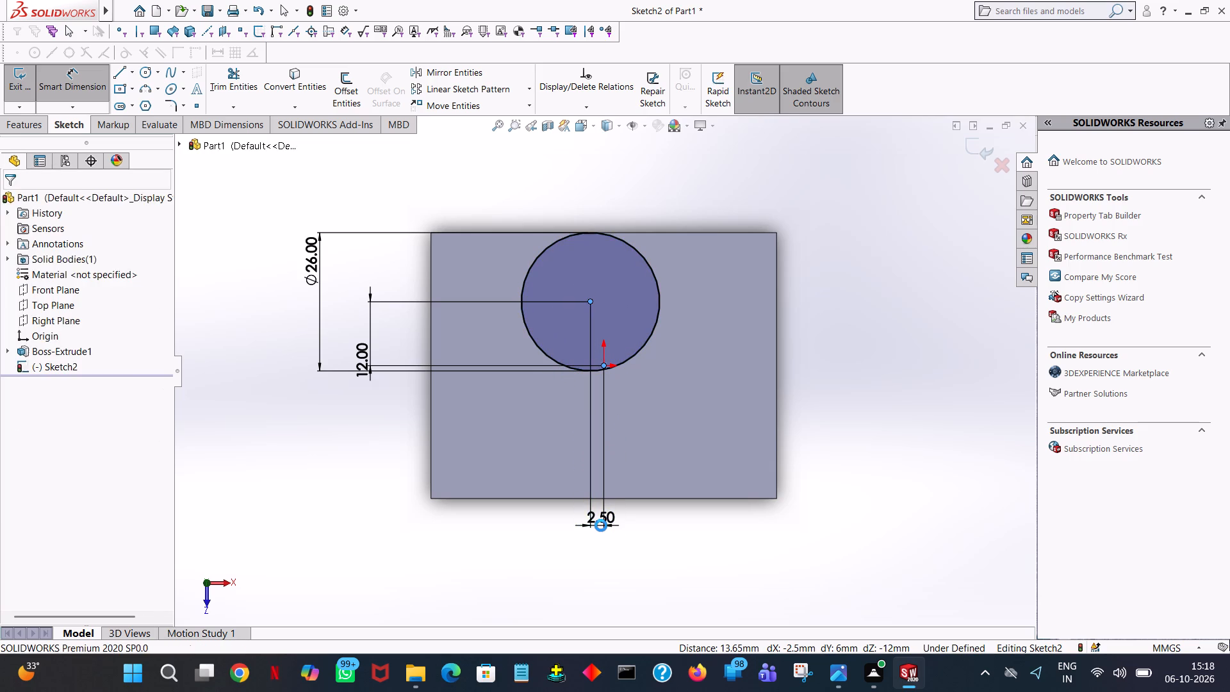
left_click(545, 506)
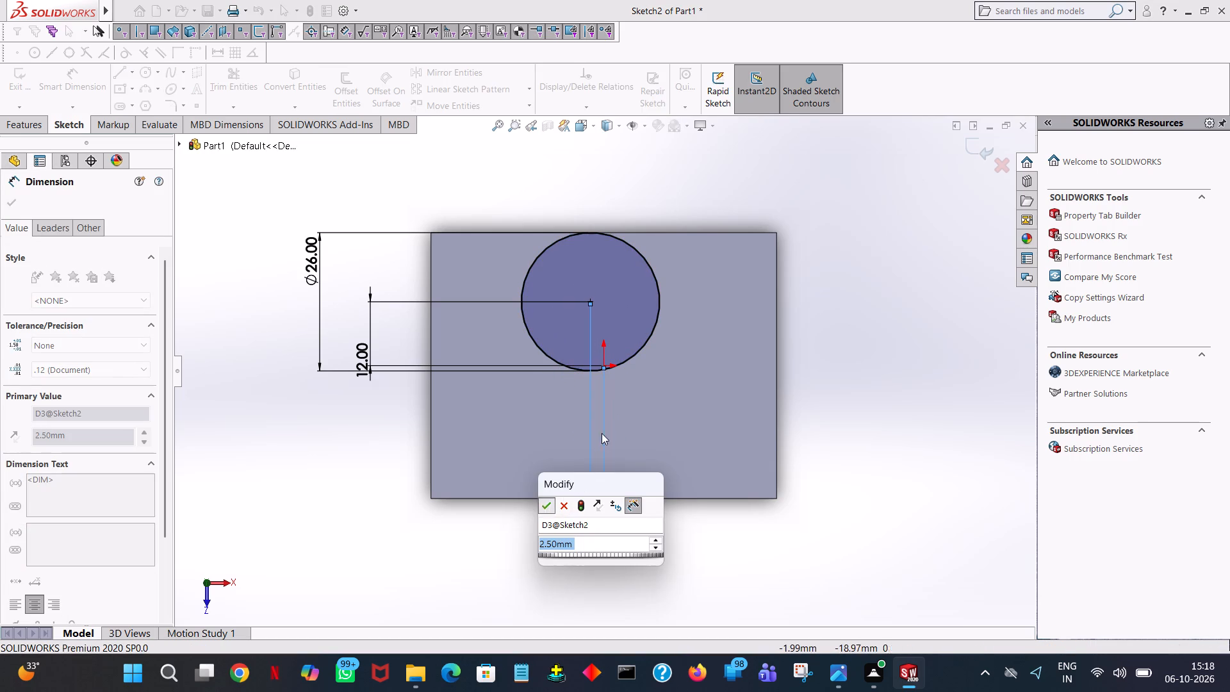
left_click(804, 294)
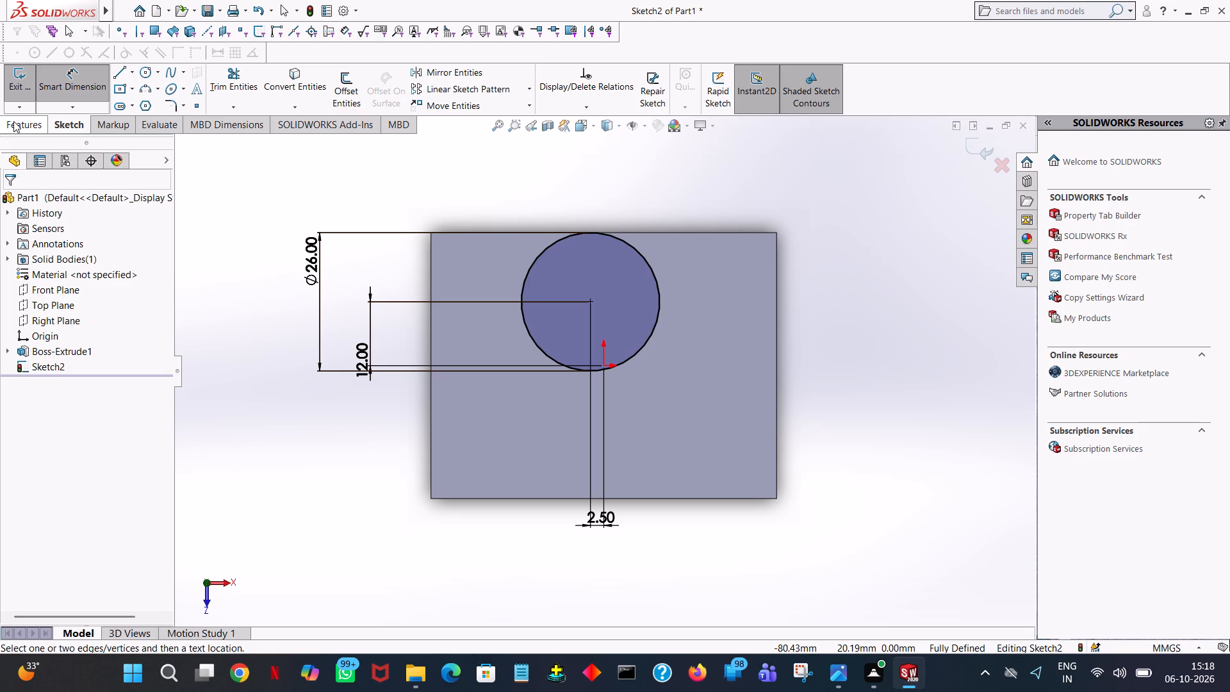
left_click(432, 188)
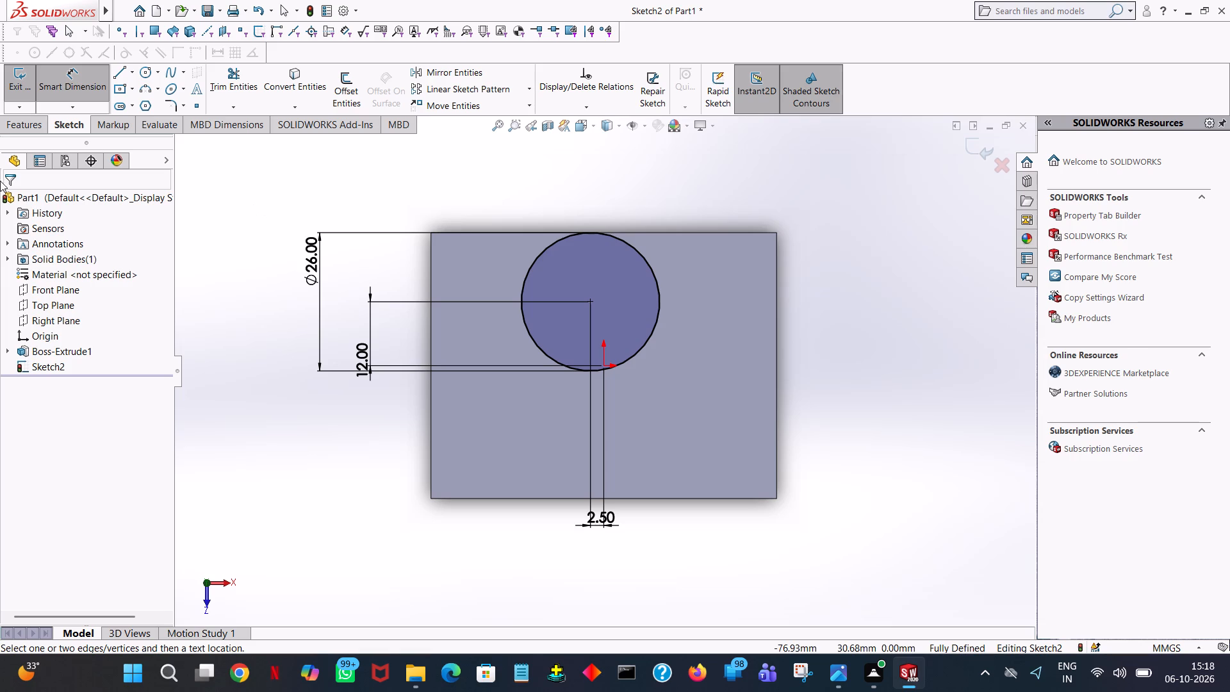
left_click(62, 77)
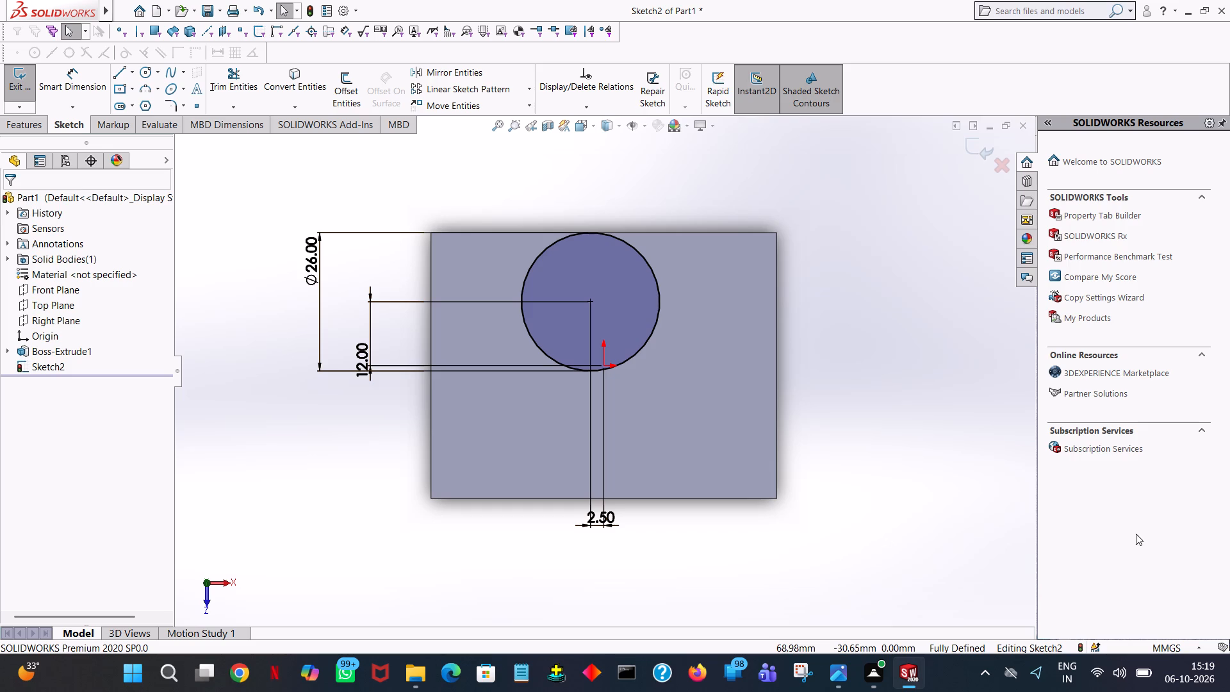
Extrude the 26 mm circle upward from the base plate as a 30 mm blind boss merged with the plate.
middle_click_drag(849, 488, 824, 185)
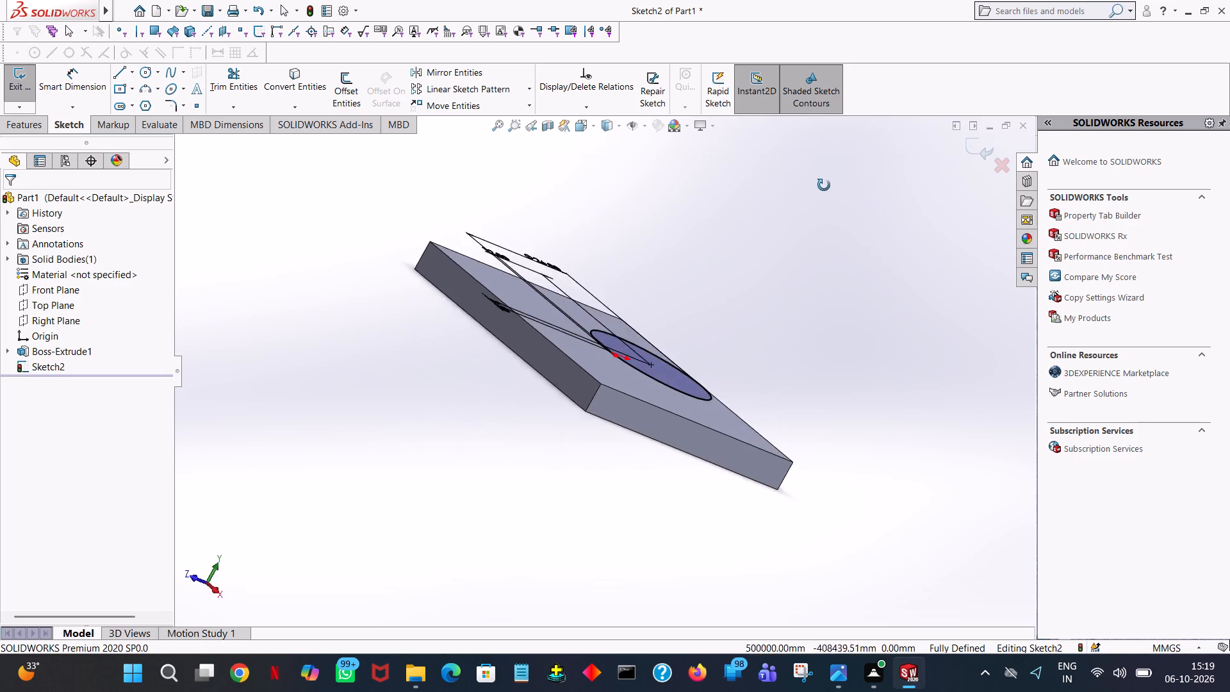
middle_click_drag(824, 185, 754, 192)
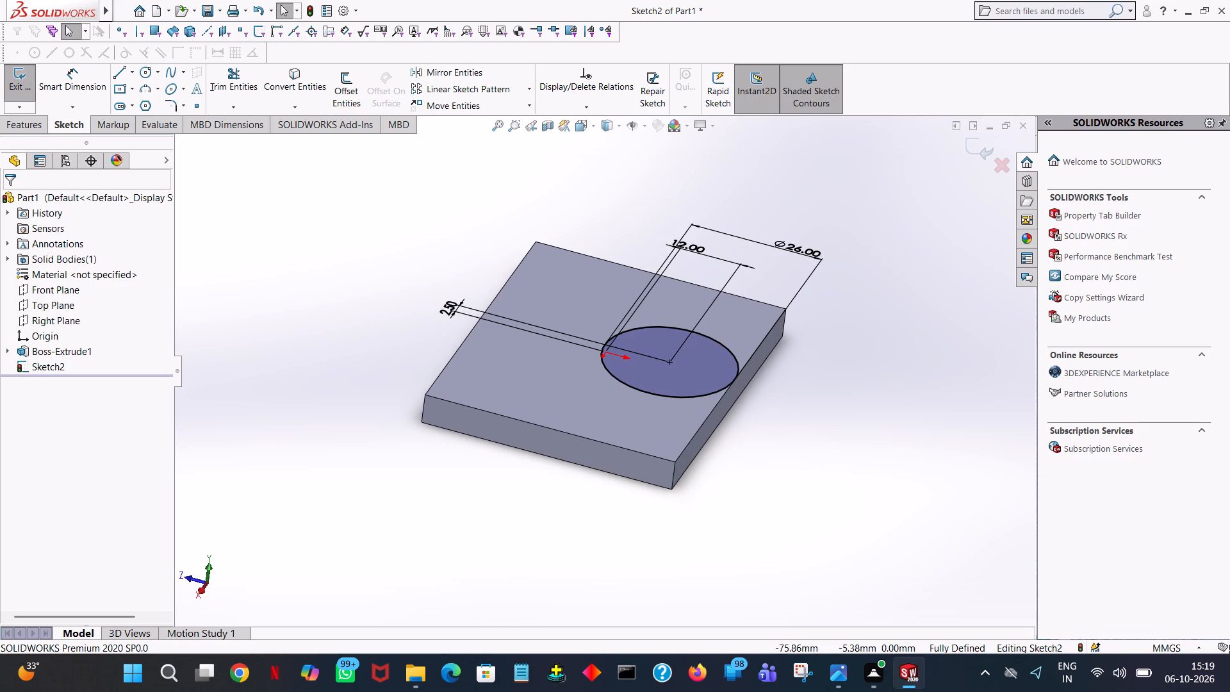
left_click(36, 128)
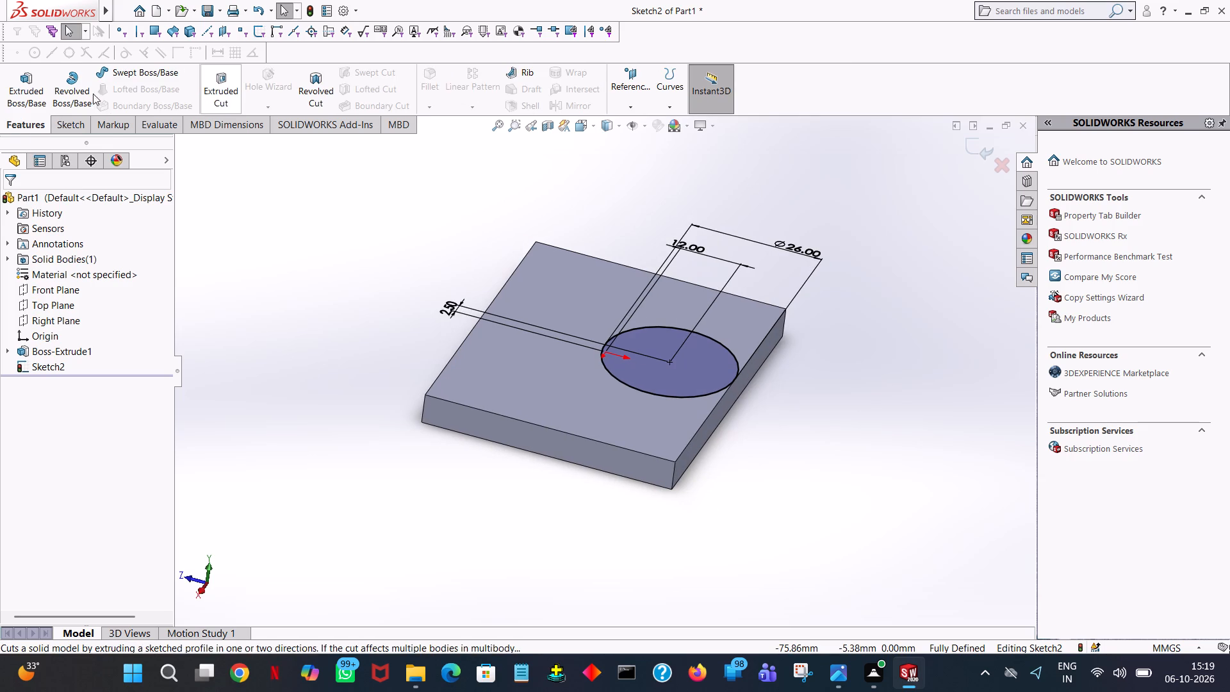
left_click(10, 90)
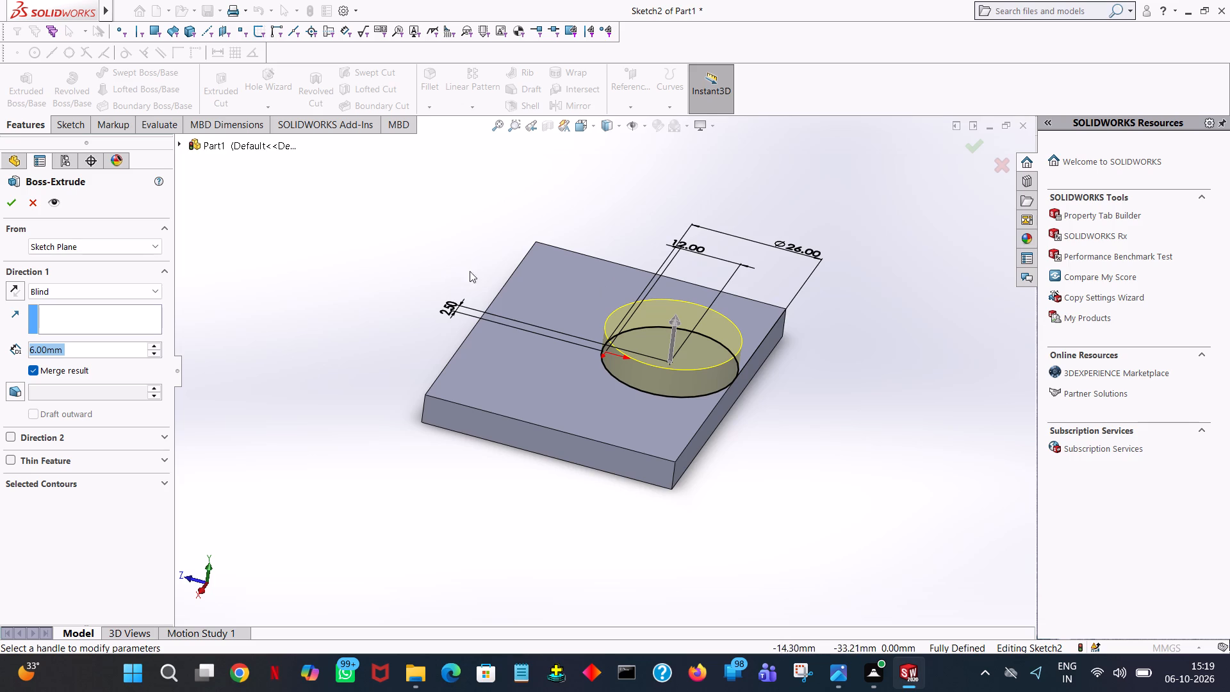
middle_click_drag(792, 459, 754, 372)
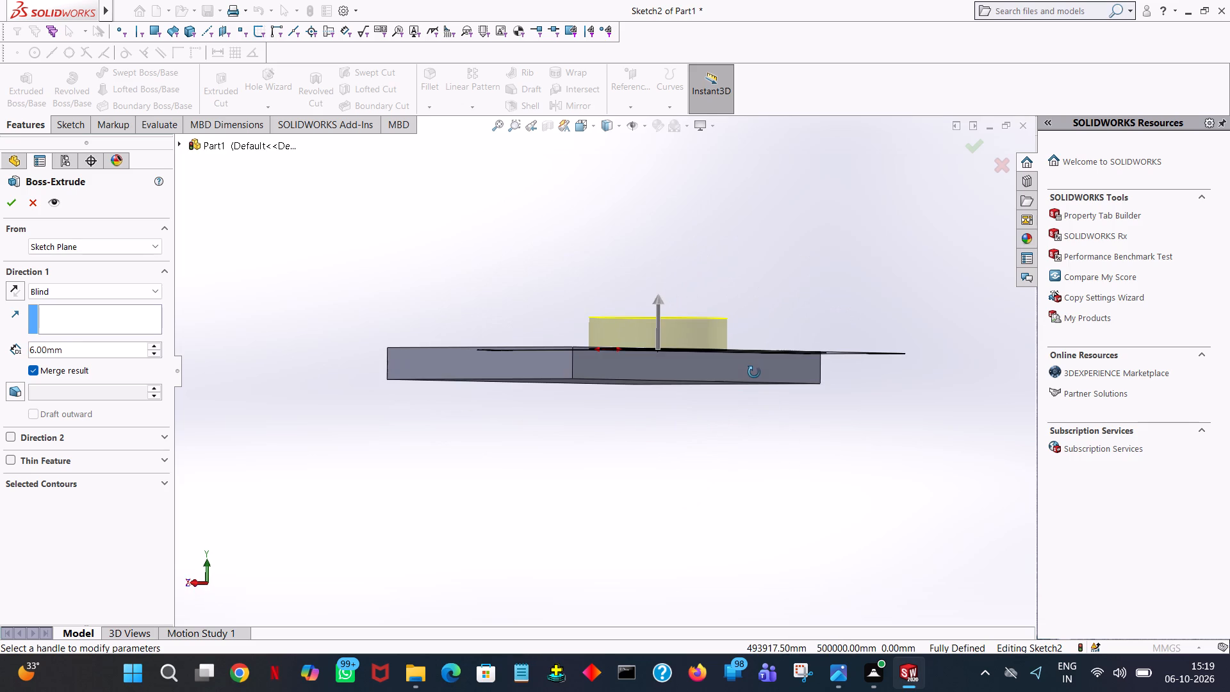
middle_click_drag(754, 372, 728, 378)
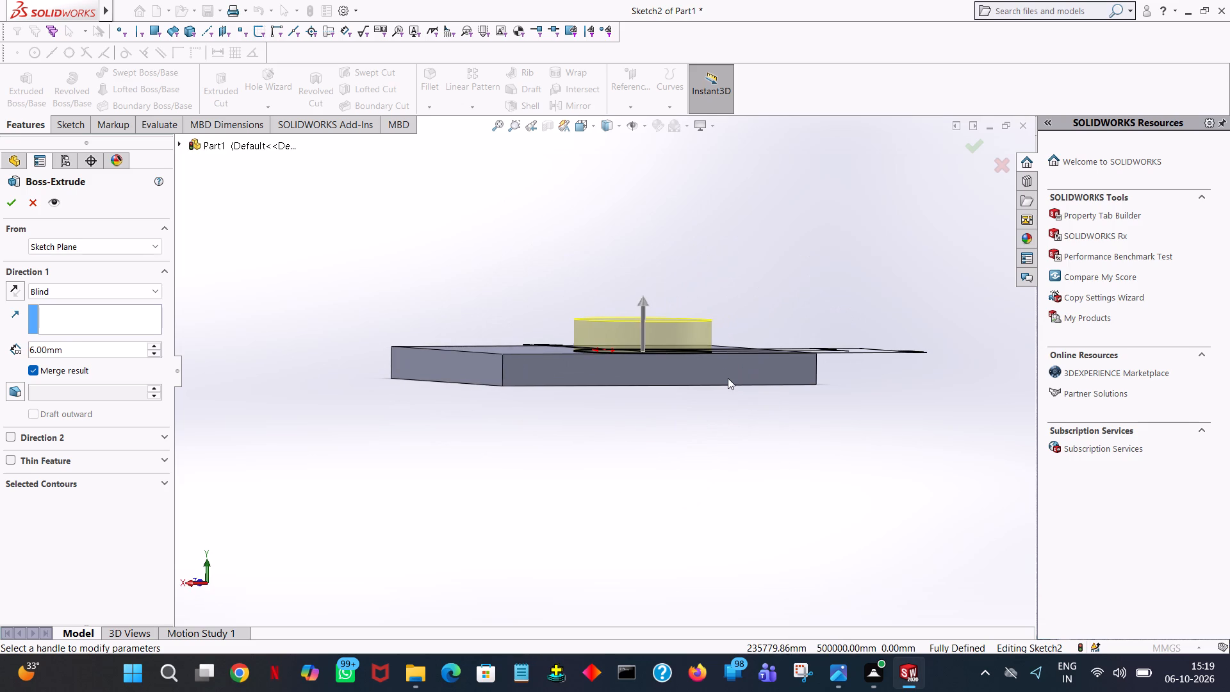
double_click(99, 347)
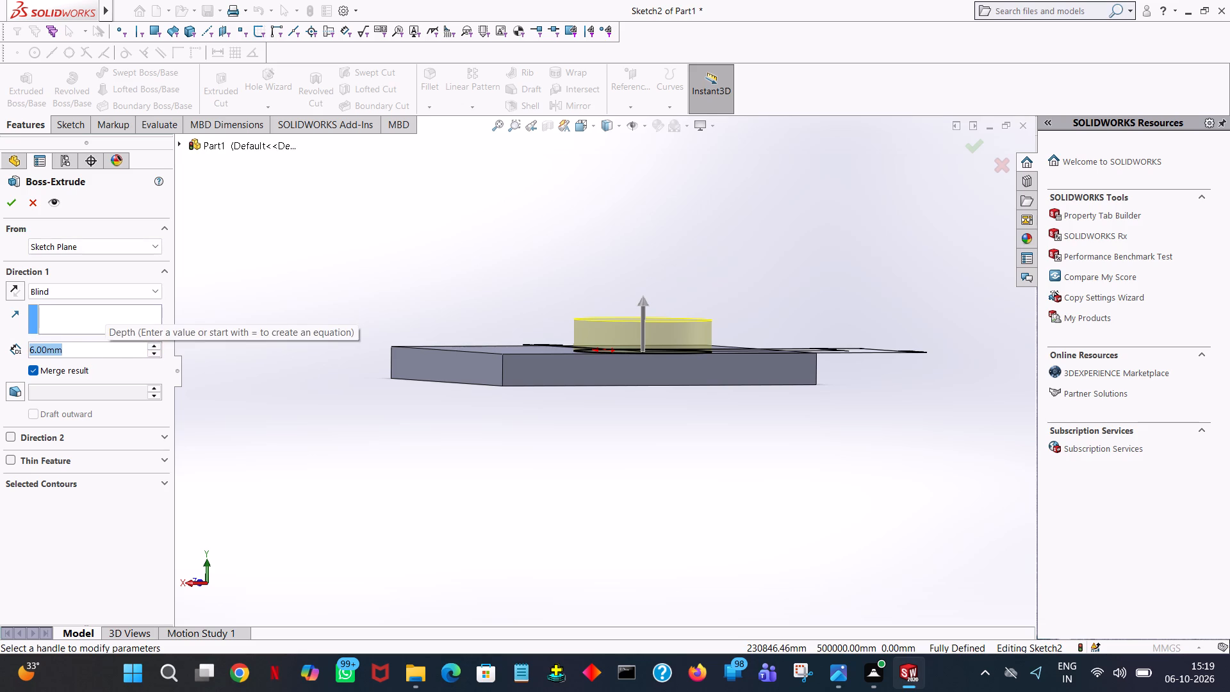
type("30")
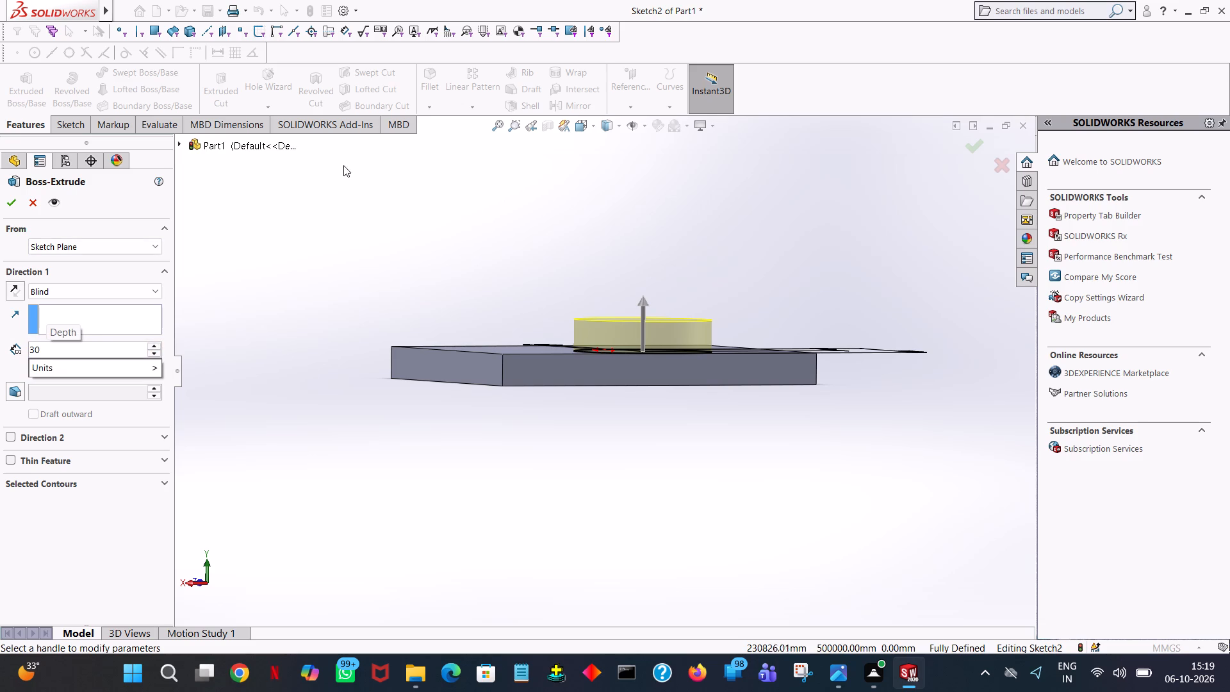
left_click(397, 246)
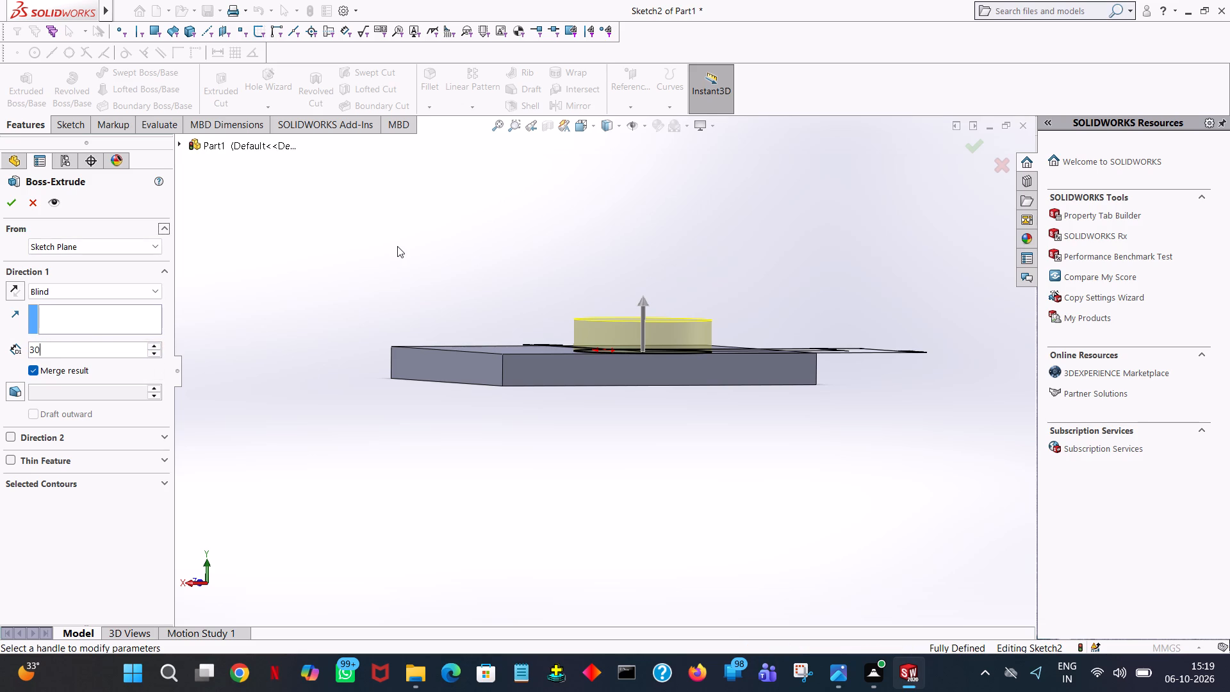
left_click(15, 202)
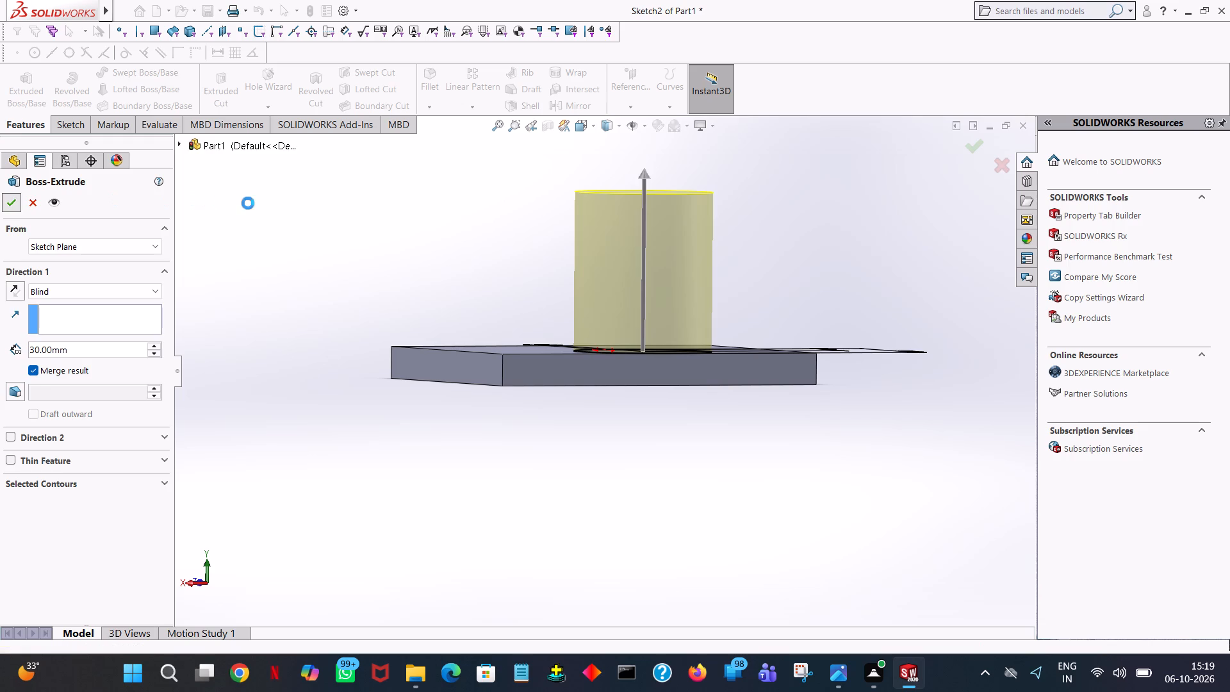
left_click(373, 216)
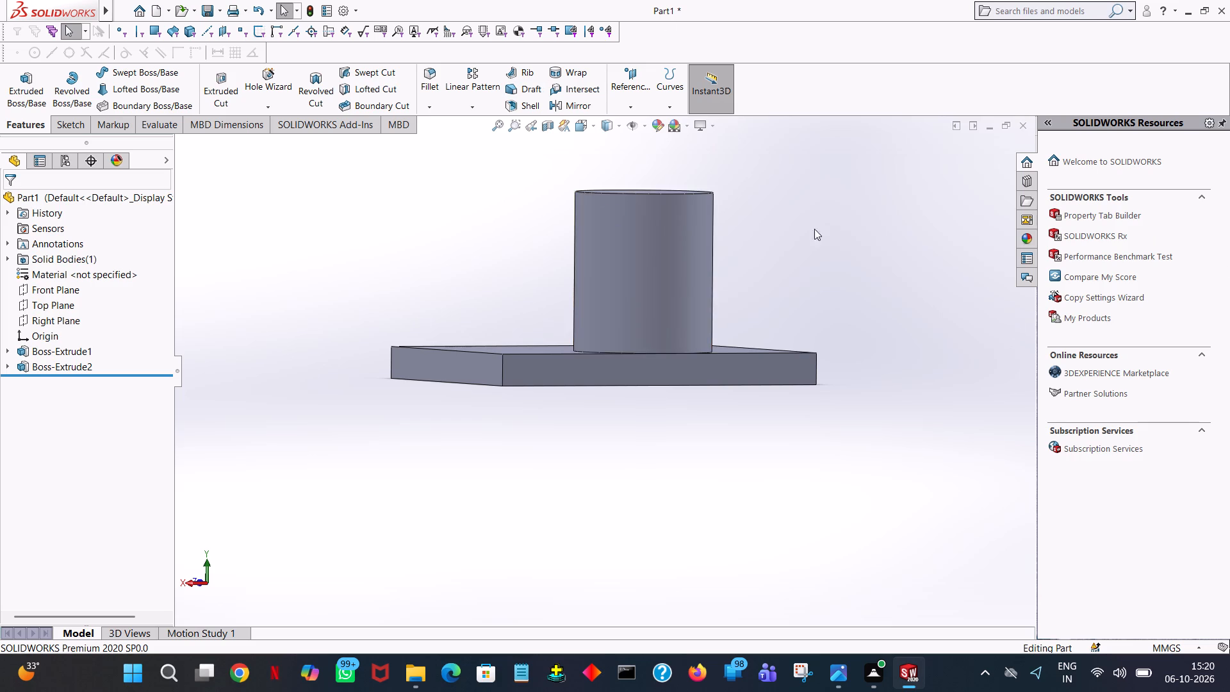
Start a sketch for a new Extruded Boss on the base plate's top face.
middle_click_drag(820, 227, 849, 357)
middle_click_drag(854, 408, 858, 493)
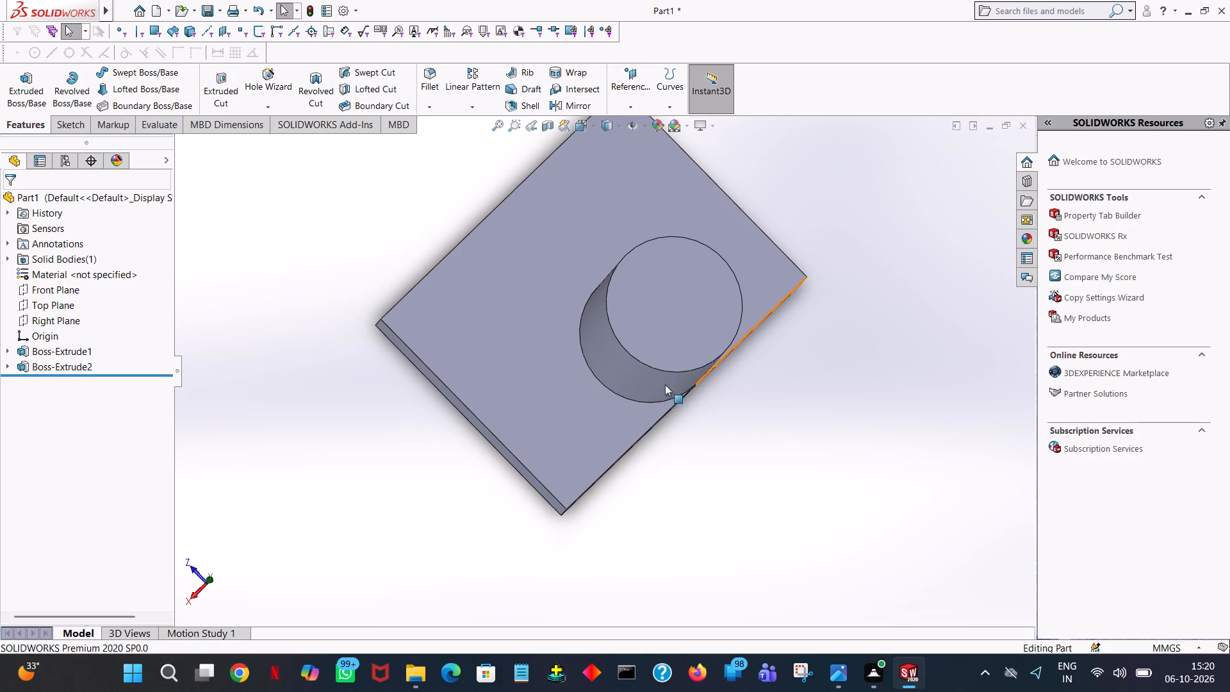
middle_click_drag(715, 386, 863, 239)
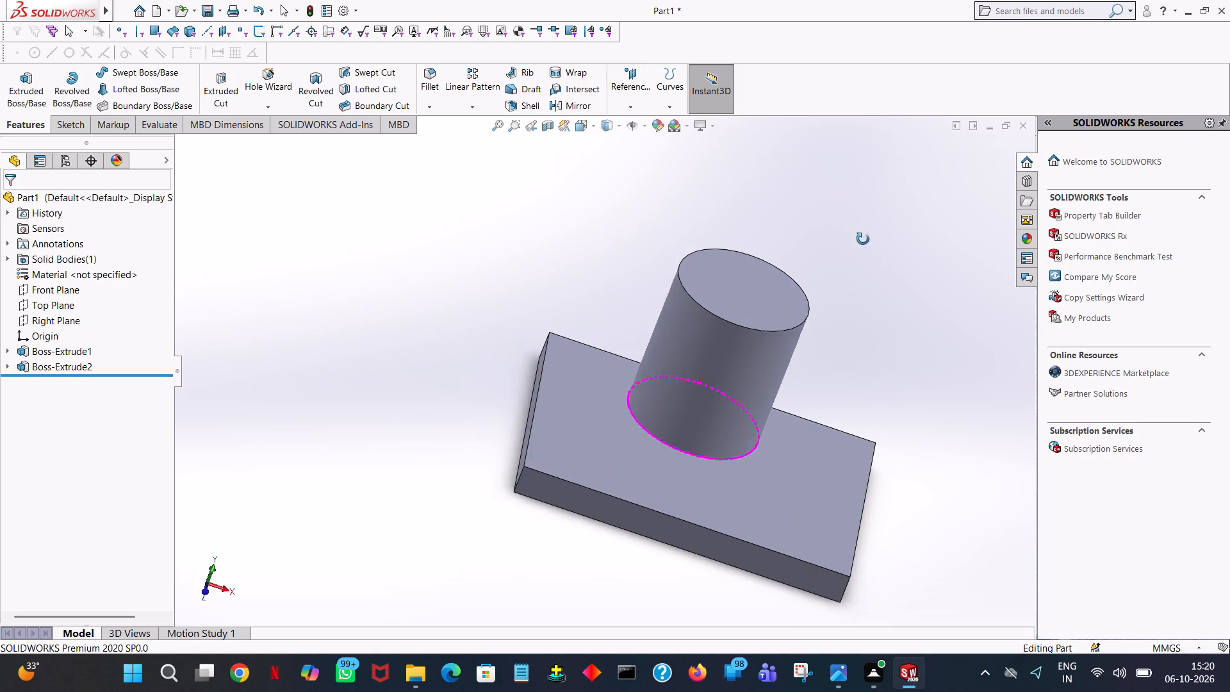
middle_click_drag(863, 239, 864, 263)
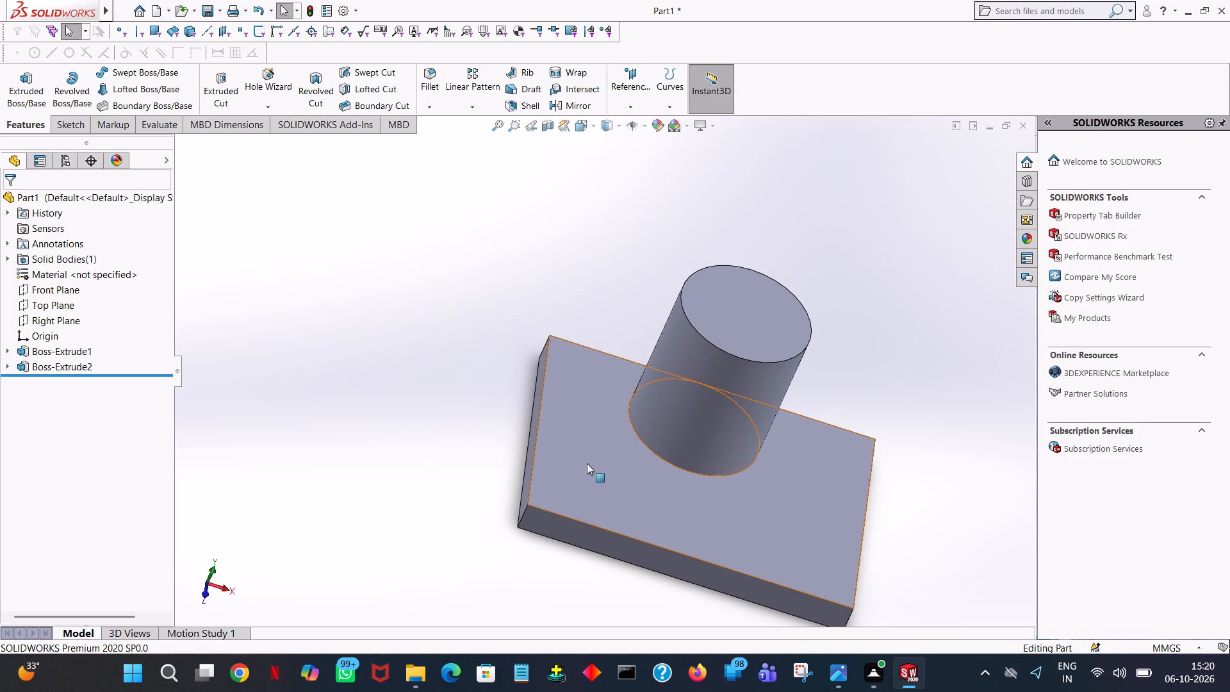
left_click(587, 463)
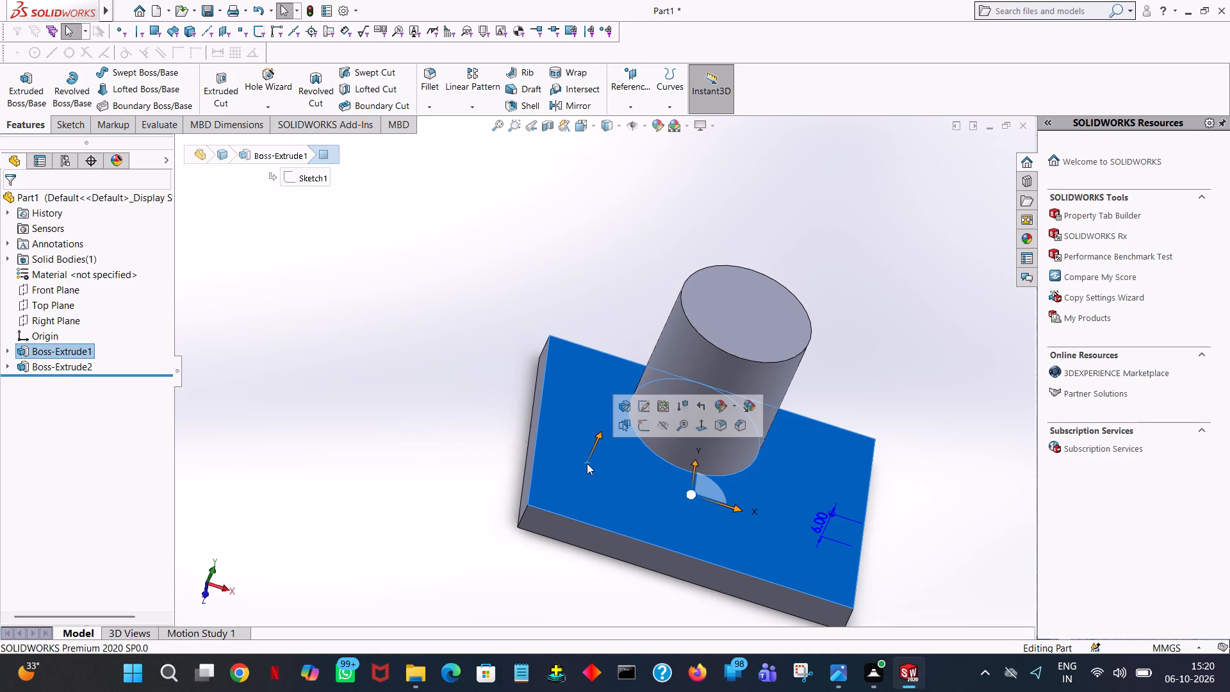
left_click(152, 299)
left_click(285, 280)
left_click(28, 90)
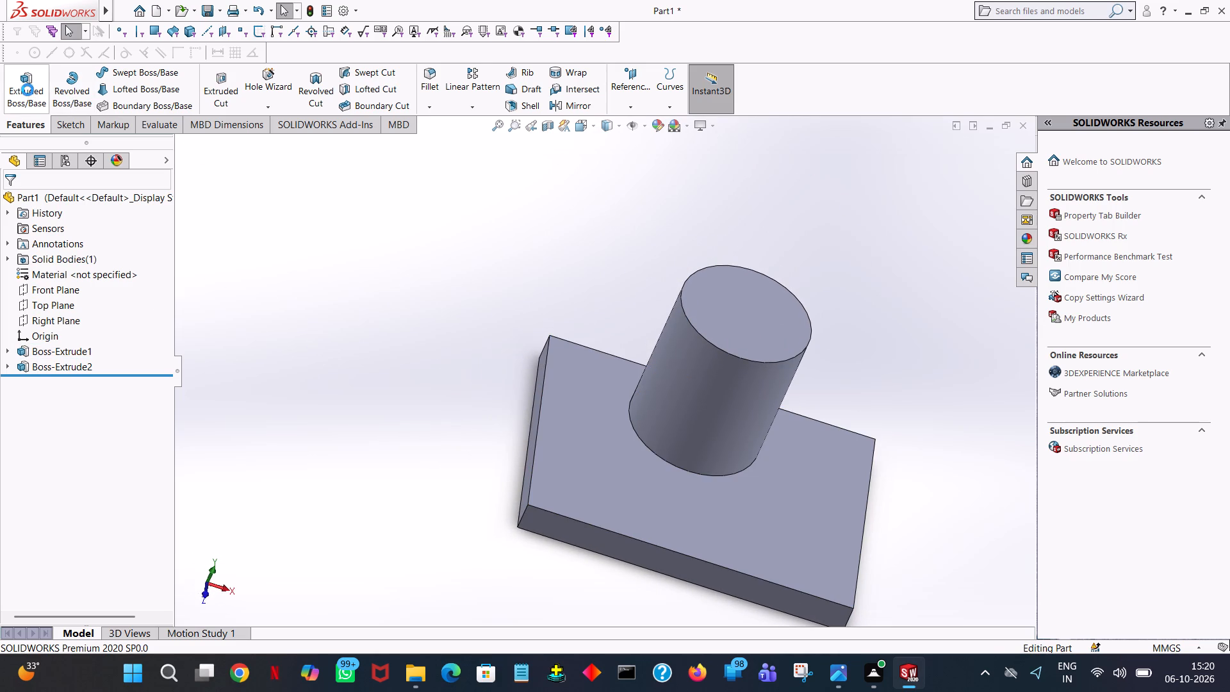
left_click(602, 418)
key("space")
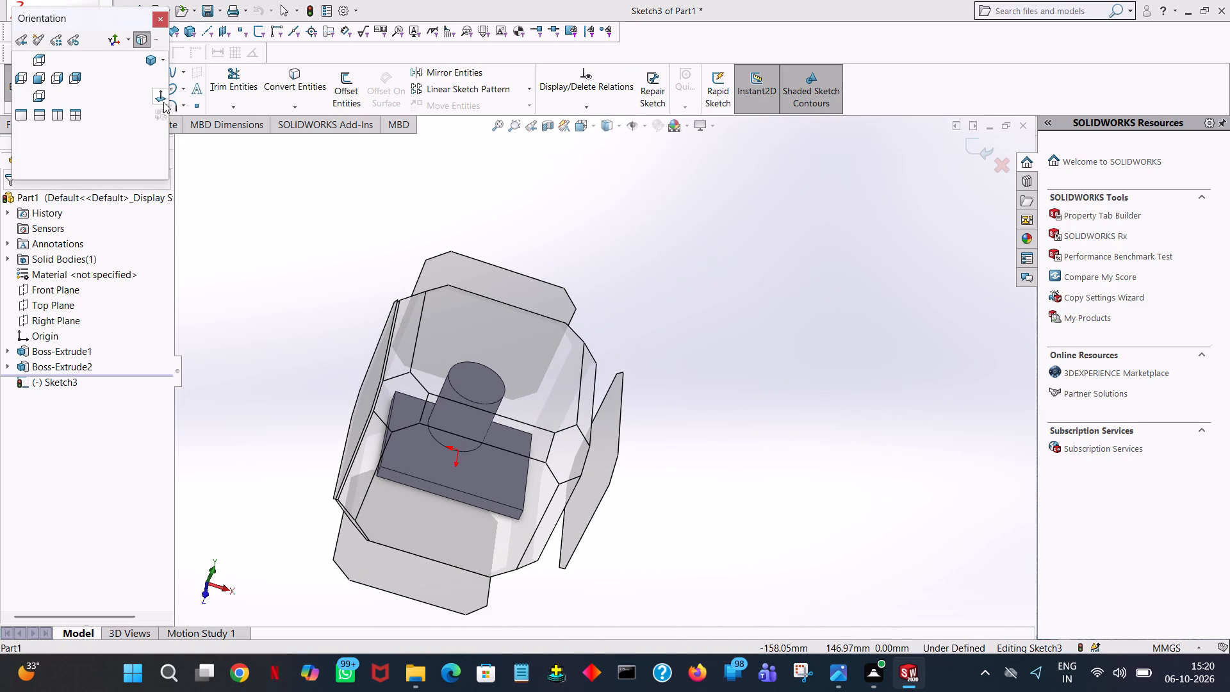
left_click(163, 102)
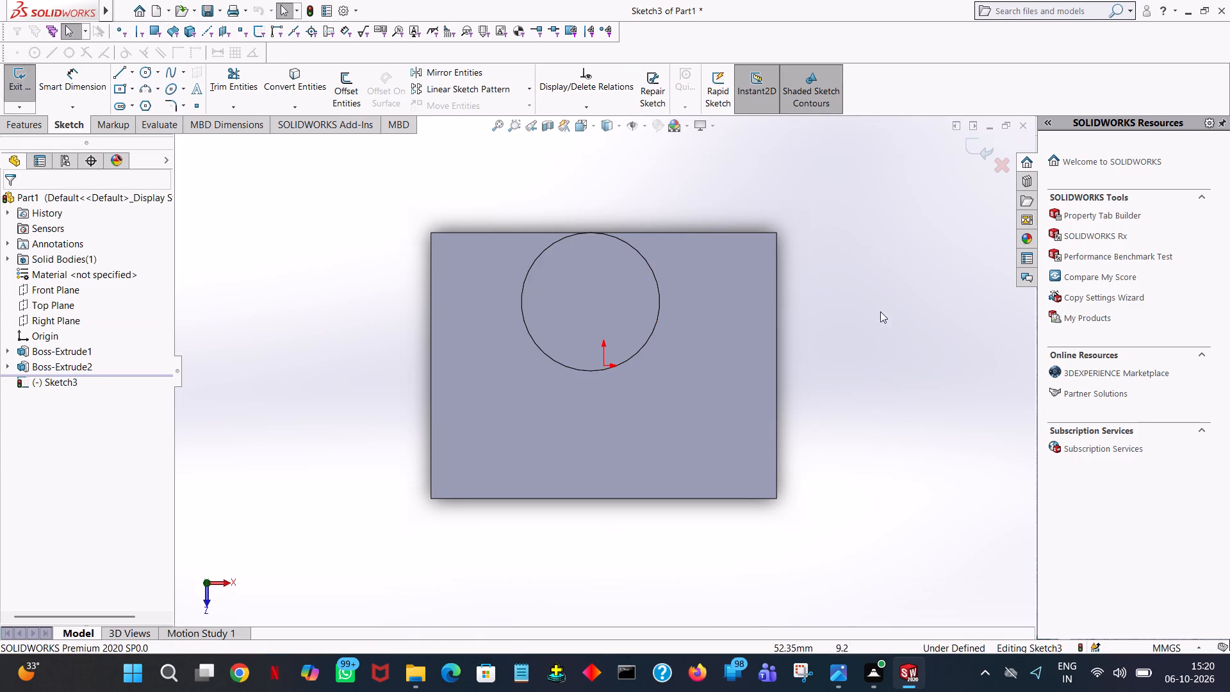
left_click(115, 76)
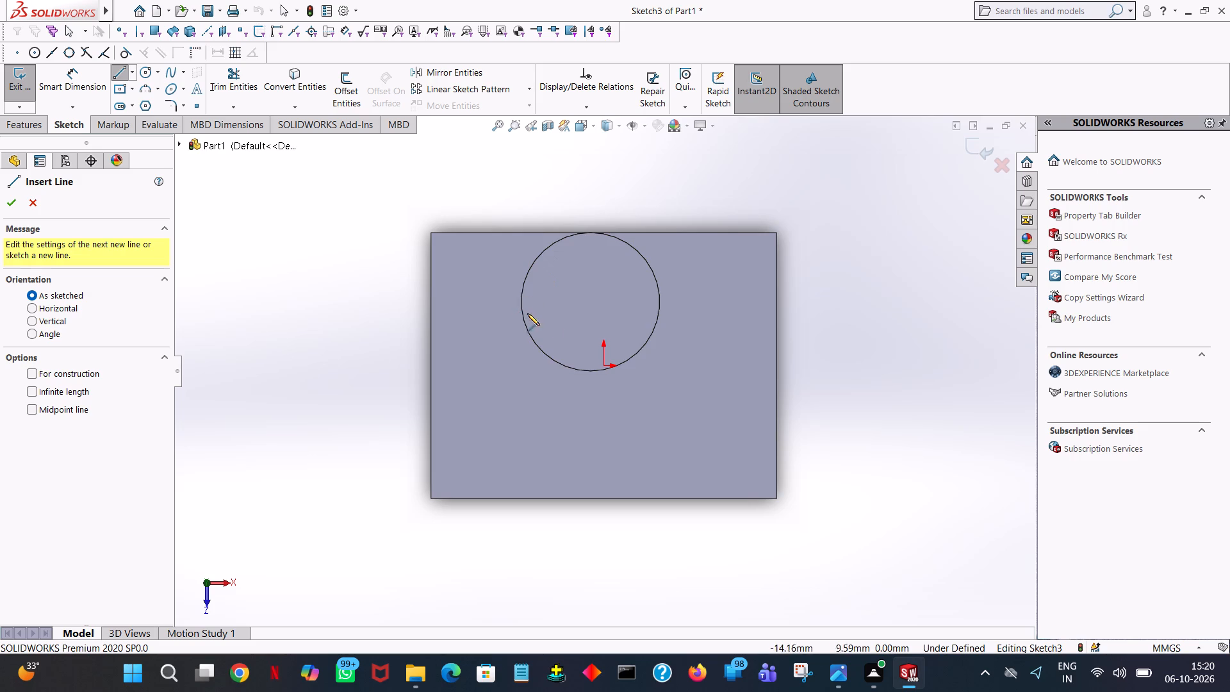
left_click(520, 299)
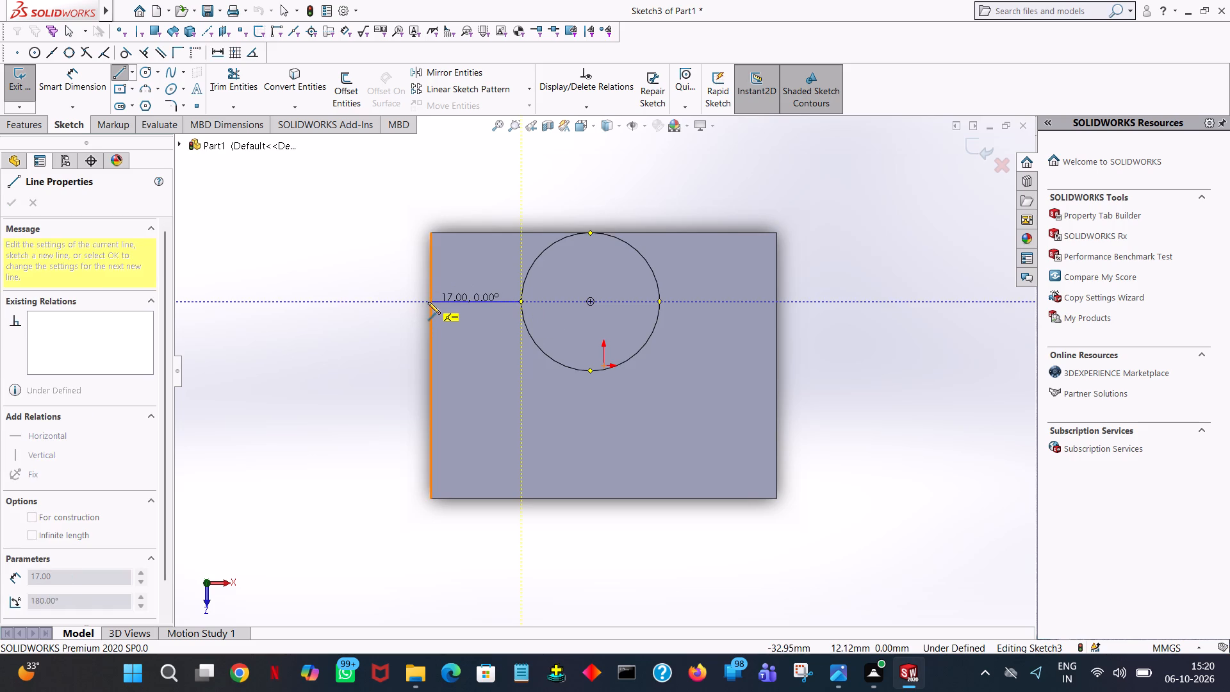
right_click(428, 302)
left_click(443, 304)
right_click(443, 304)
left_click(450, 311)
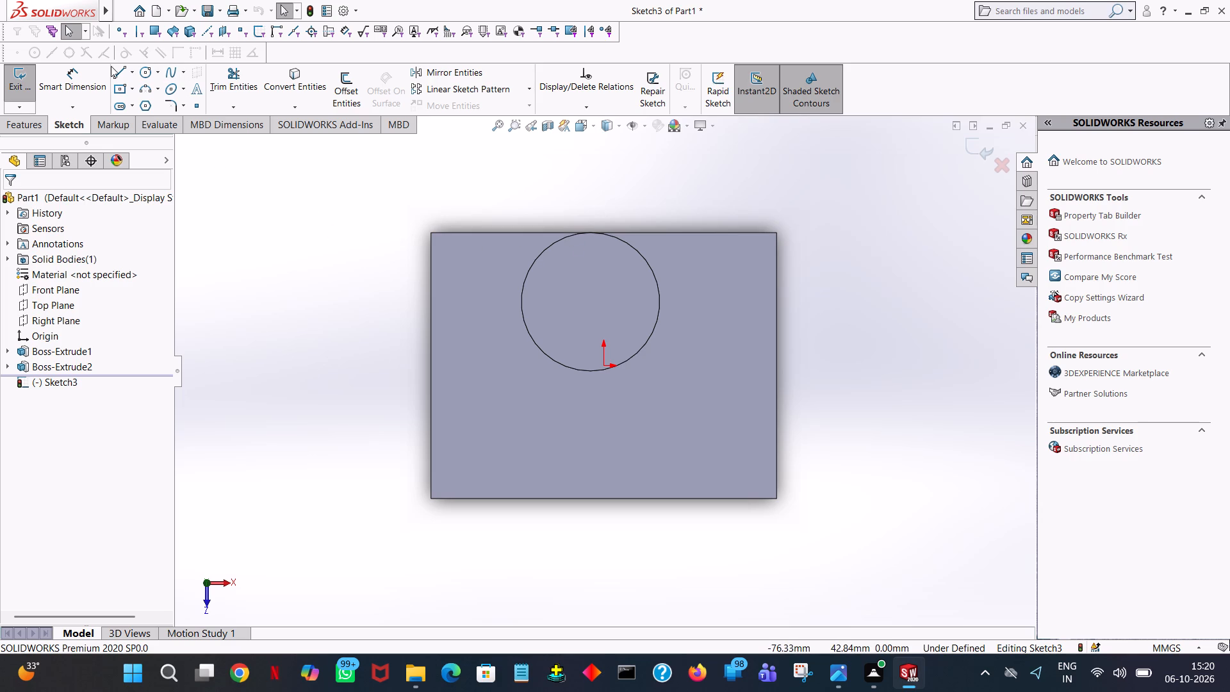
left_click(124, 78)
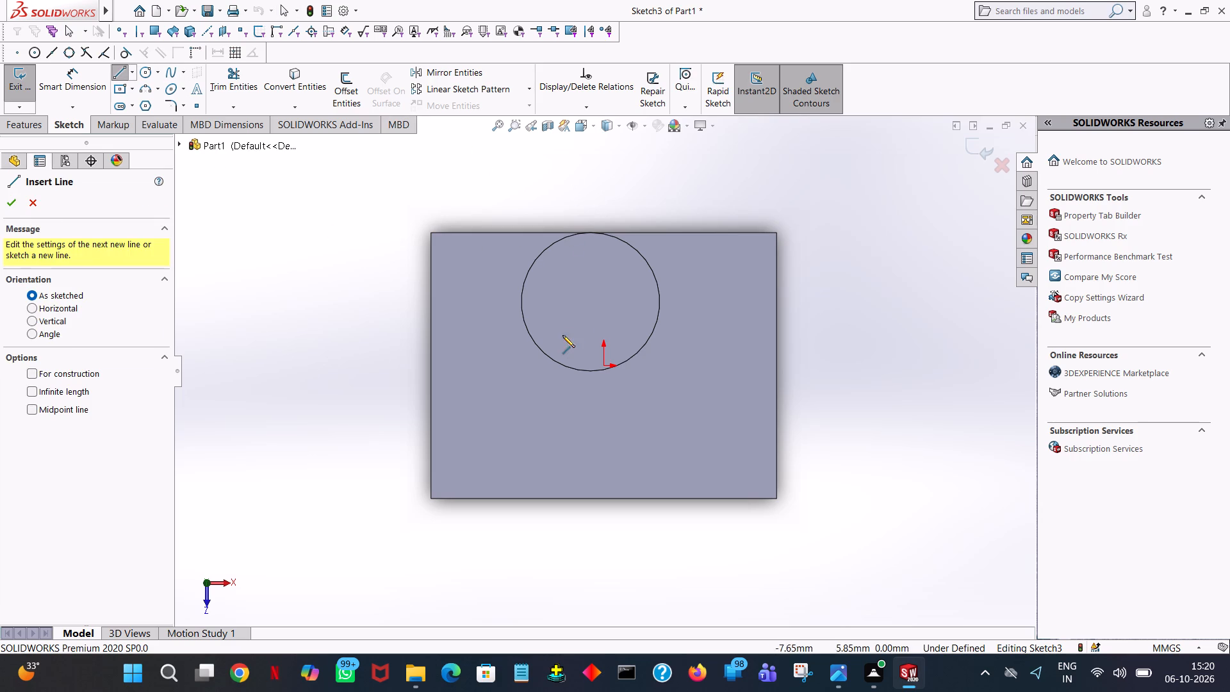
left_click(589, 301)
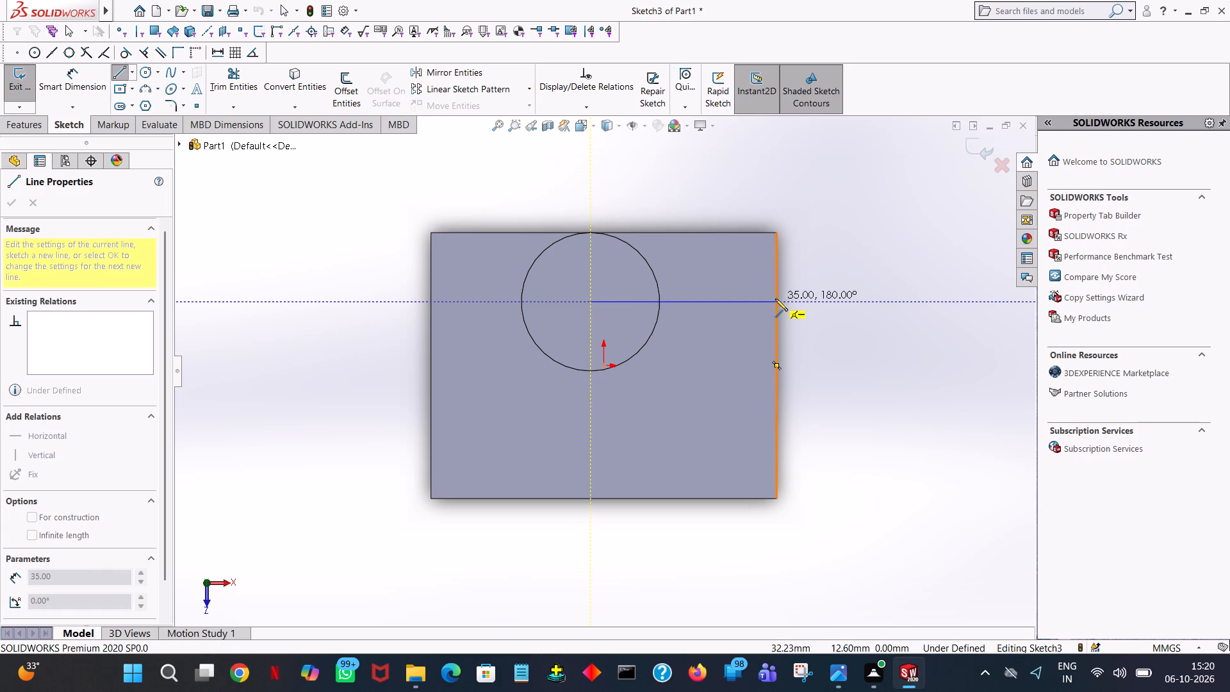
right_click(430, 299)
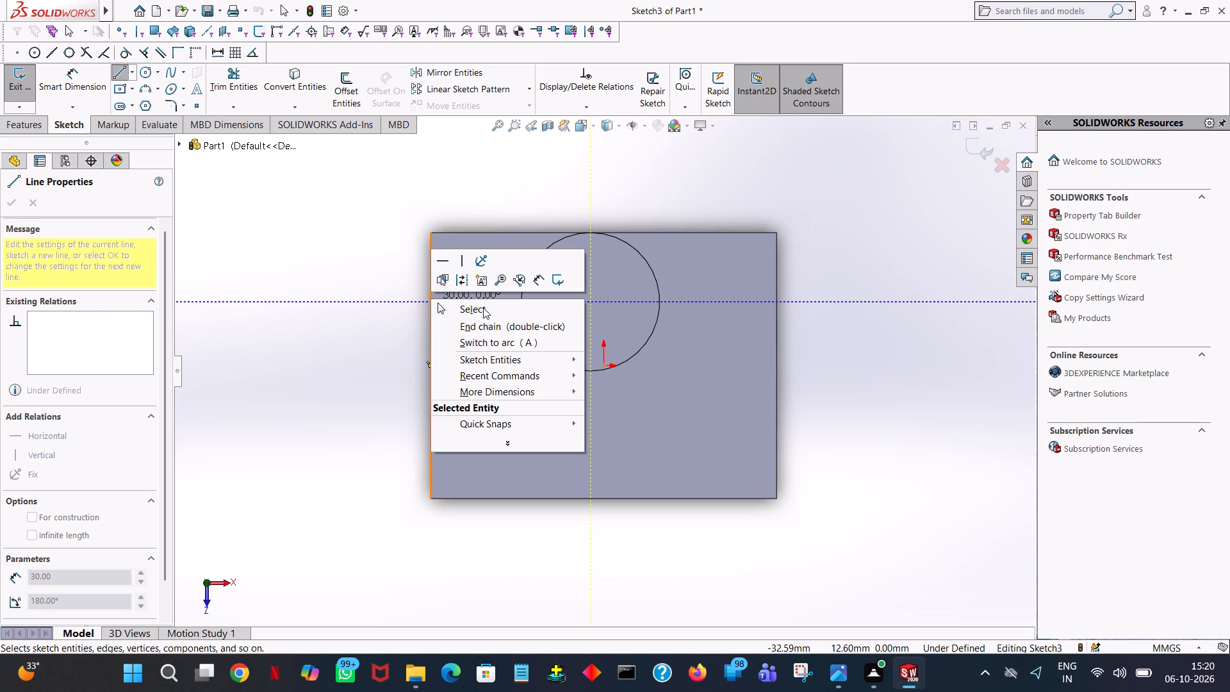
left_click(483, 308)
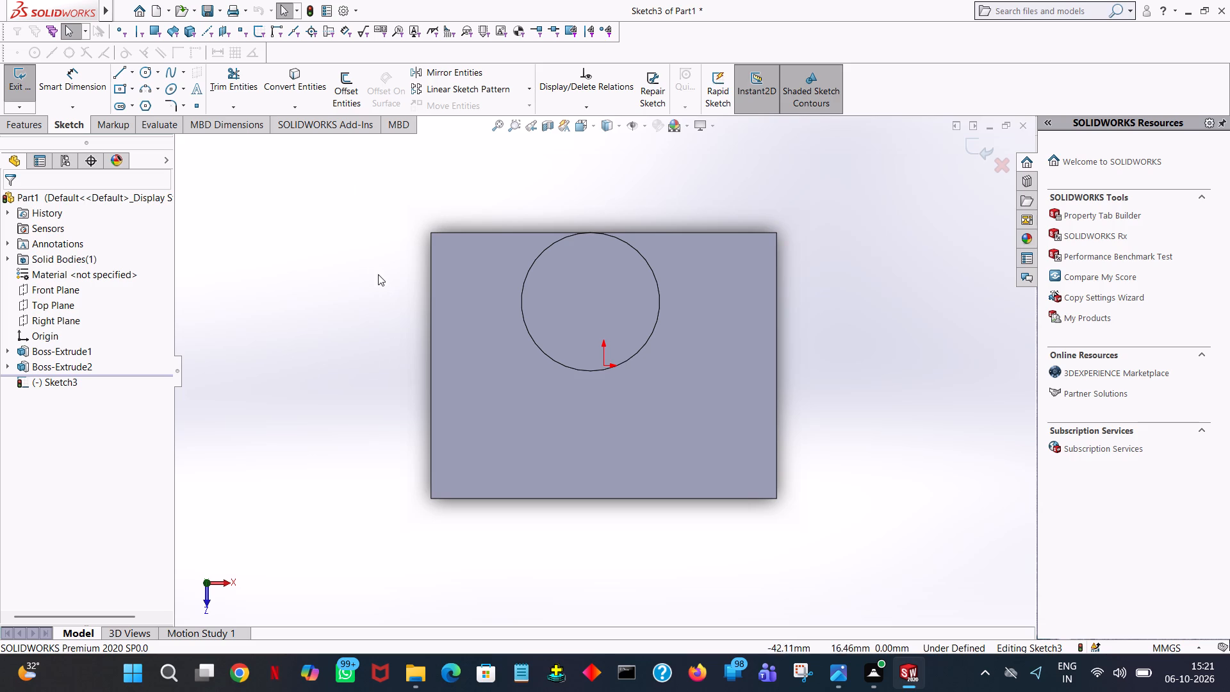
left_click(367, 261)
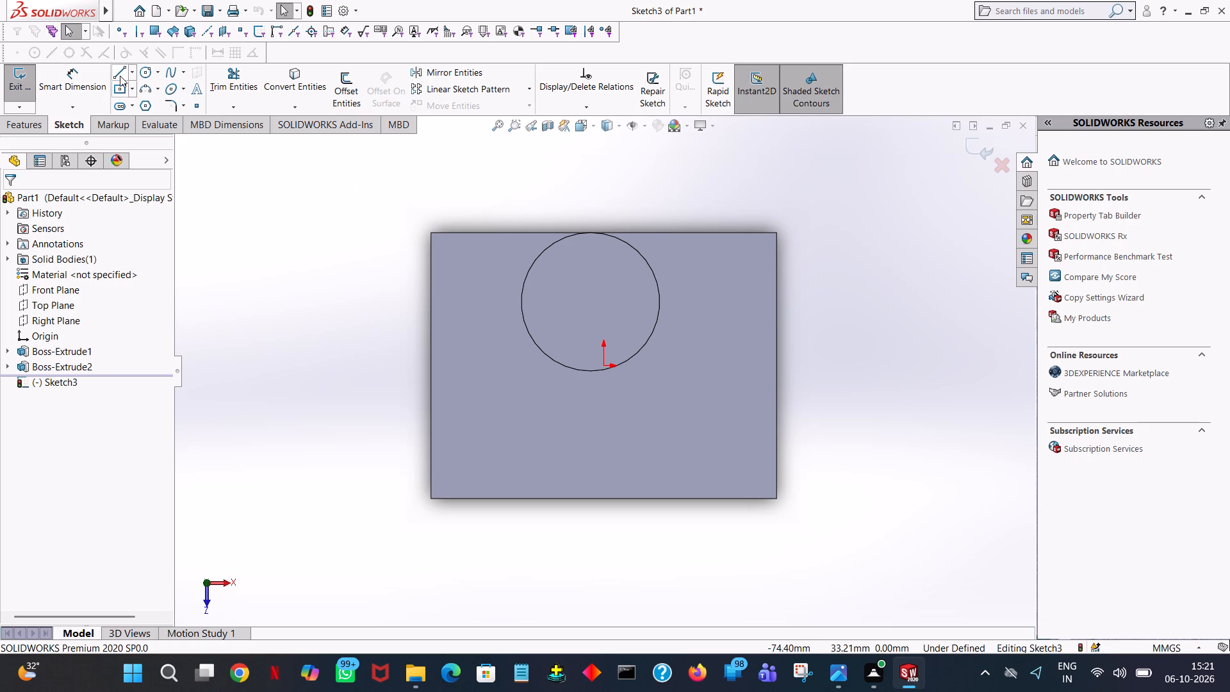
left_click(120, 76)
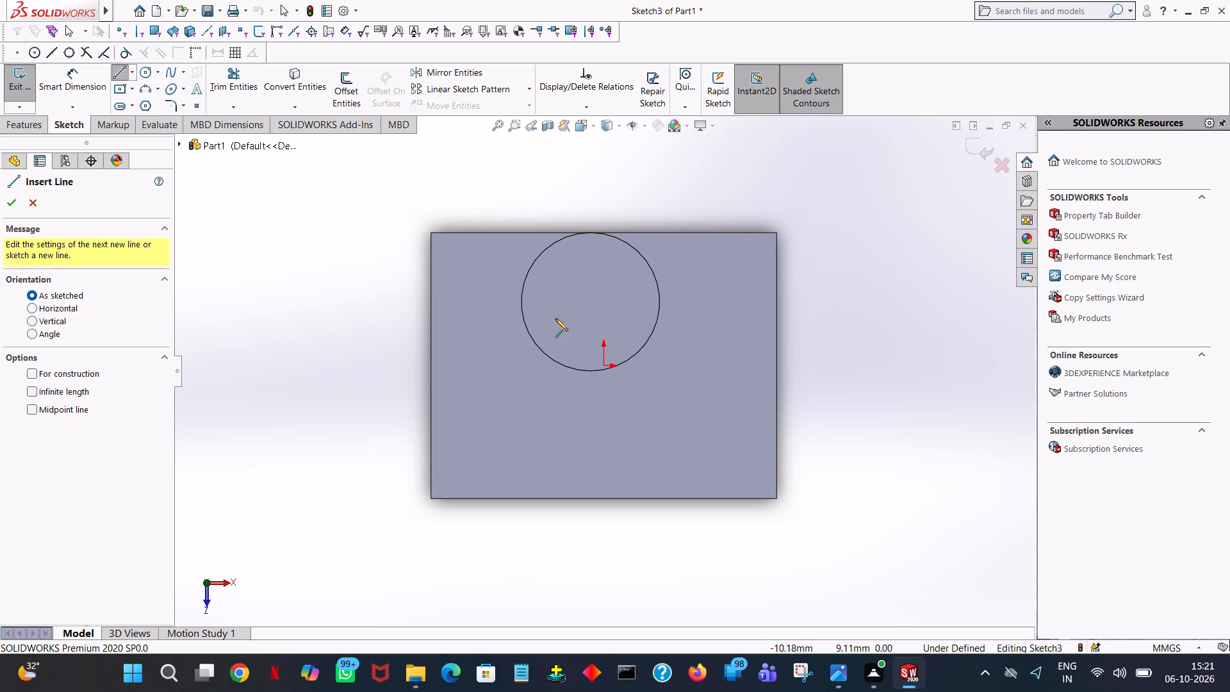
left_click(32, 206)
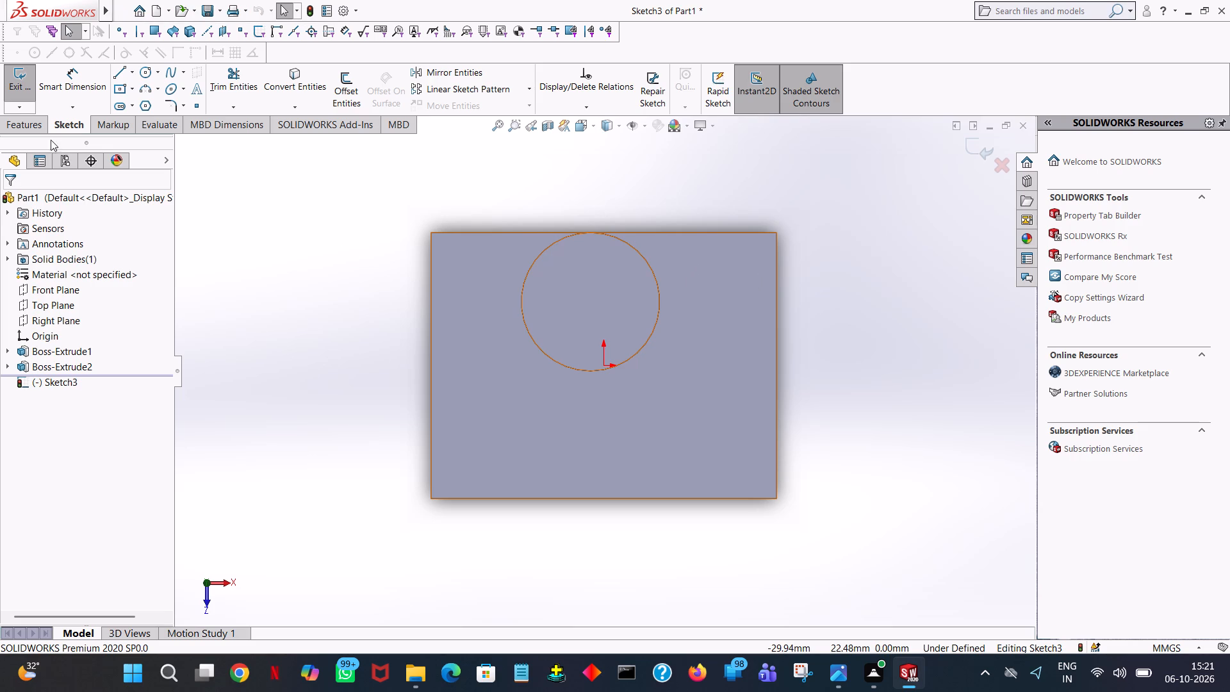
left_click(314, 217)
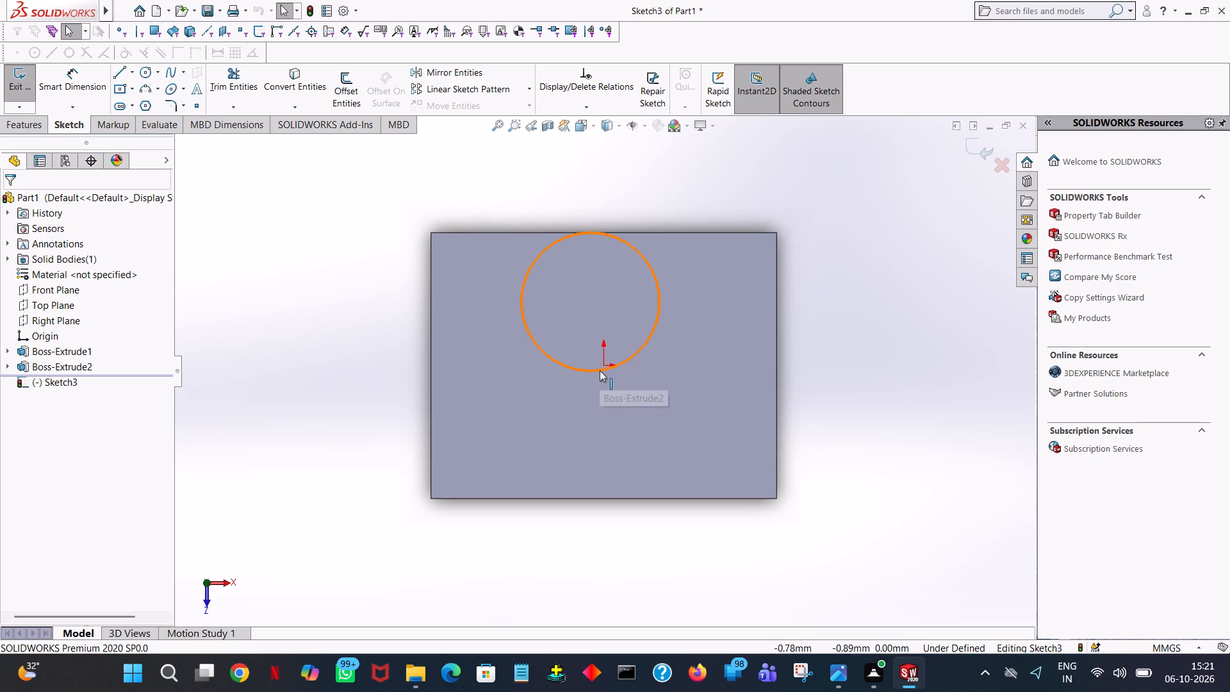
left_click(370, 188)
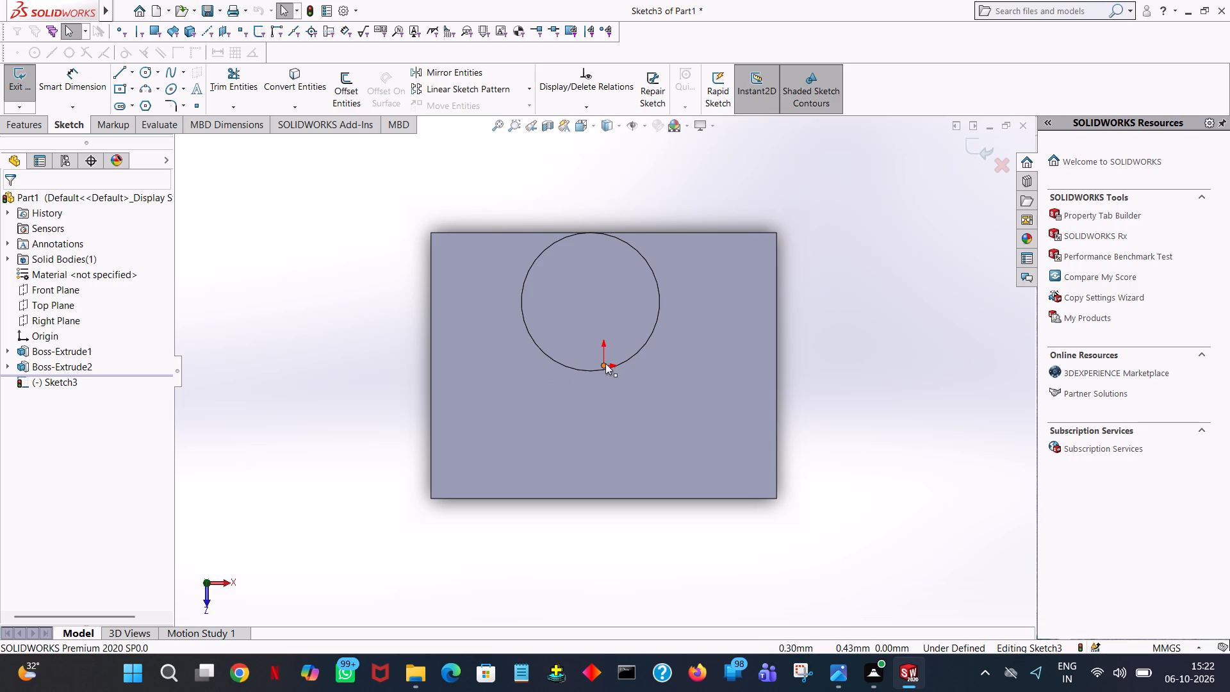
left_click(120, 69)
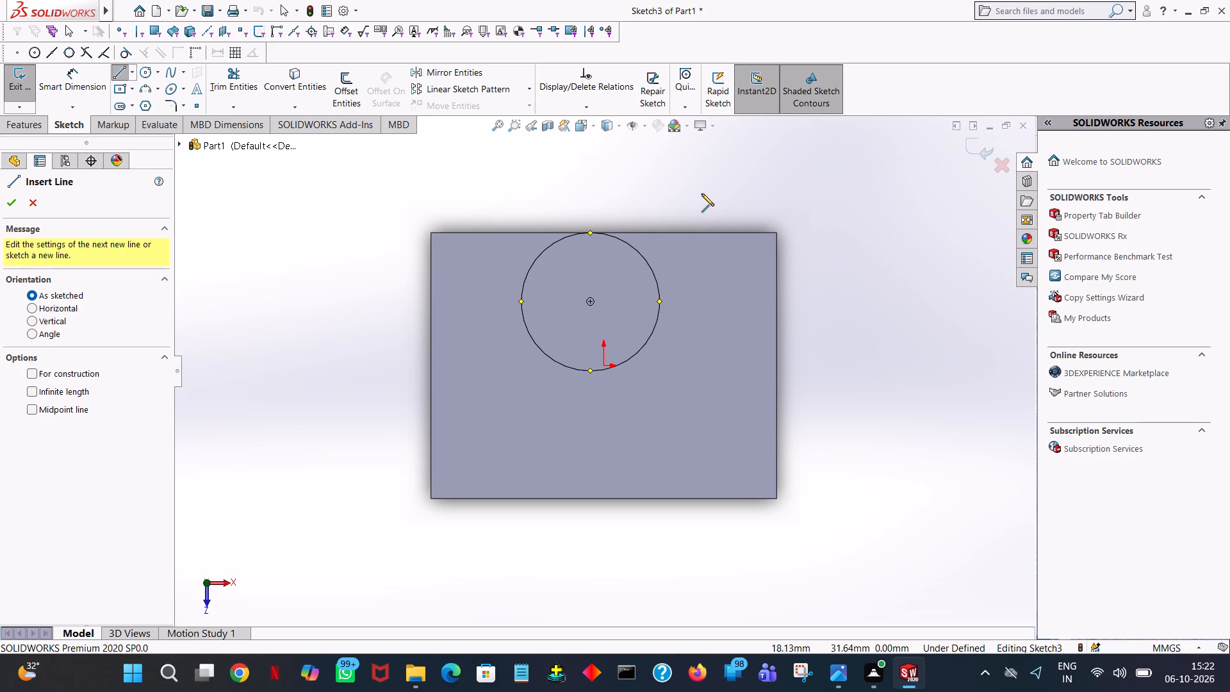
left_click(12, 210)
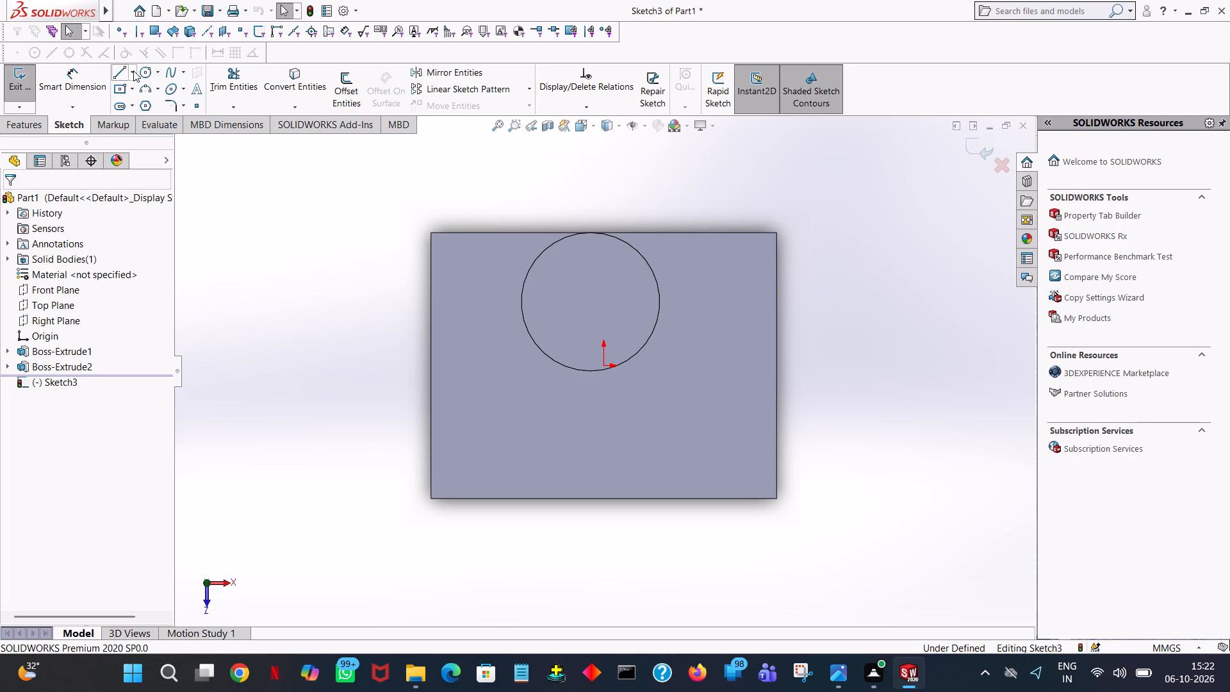
Sketch a closed rectangle at the base plate's corner beside the cylinder, 15 mm along the plate's side edge and about 18 mm wide.
left_click(122, 71)
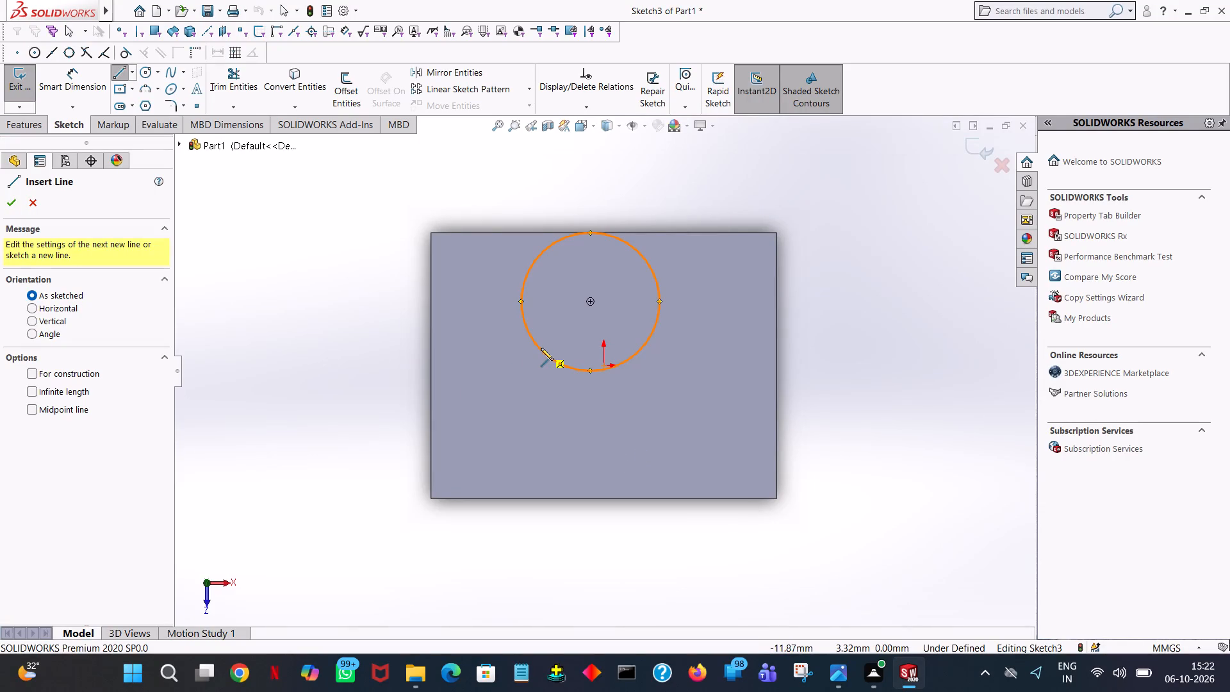
left_click(430, 231)
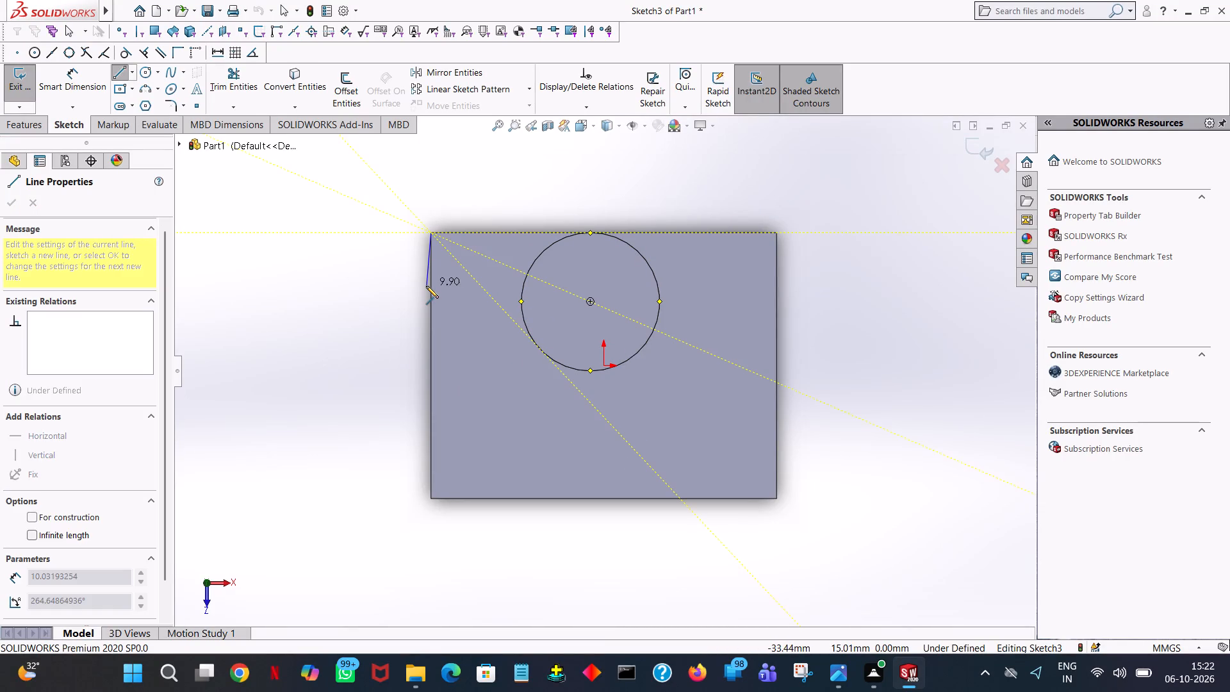
left_click(429, 327)
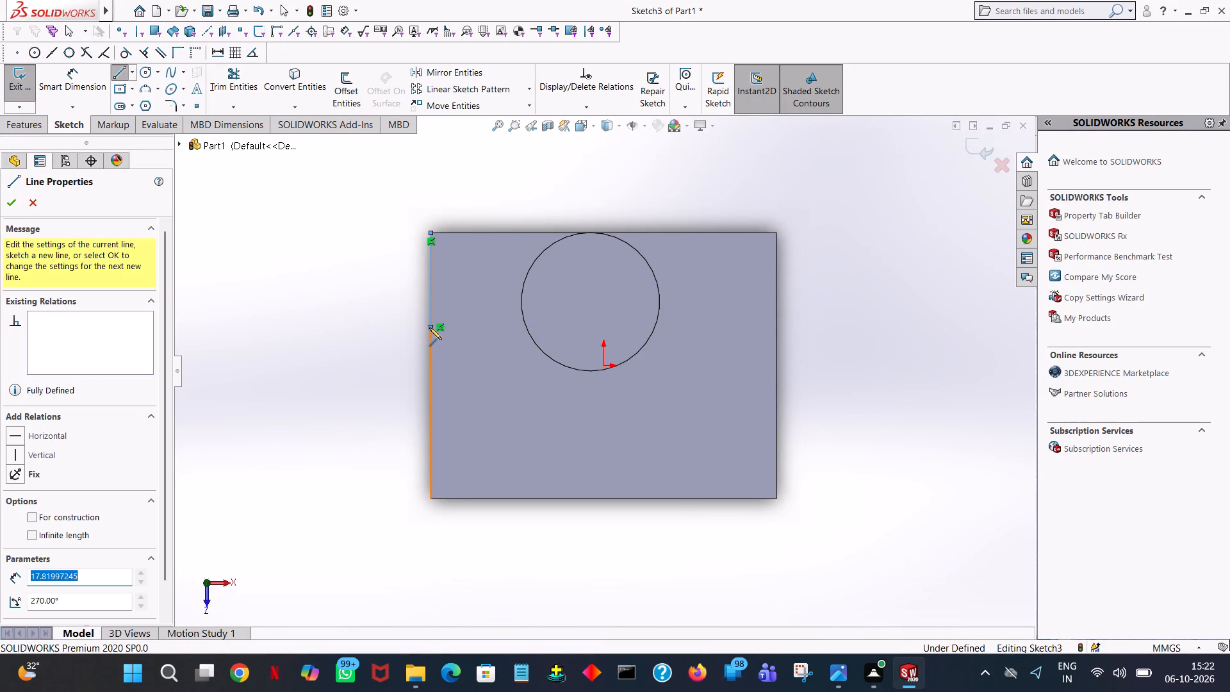
type("15")
key("Return")
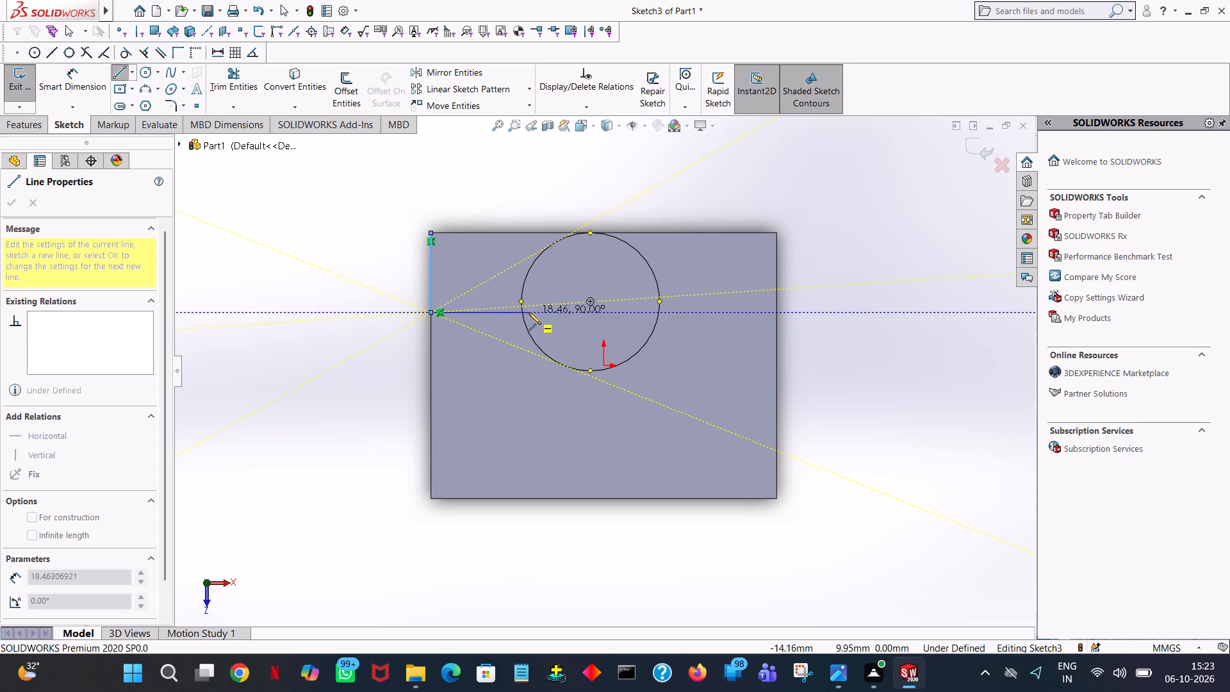
left_click(529, 312)
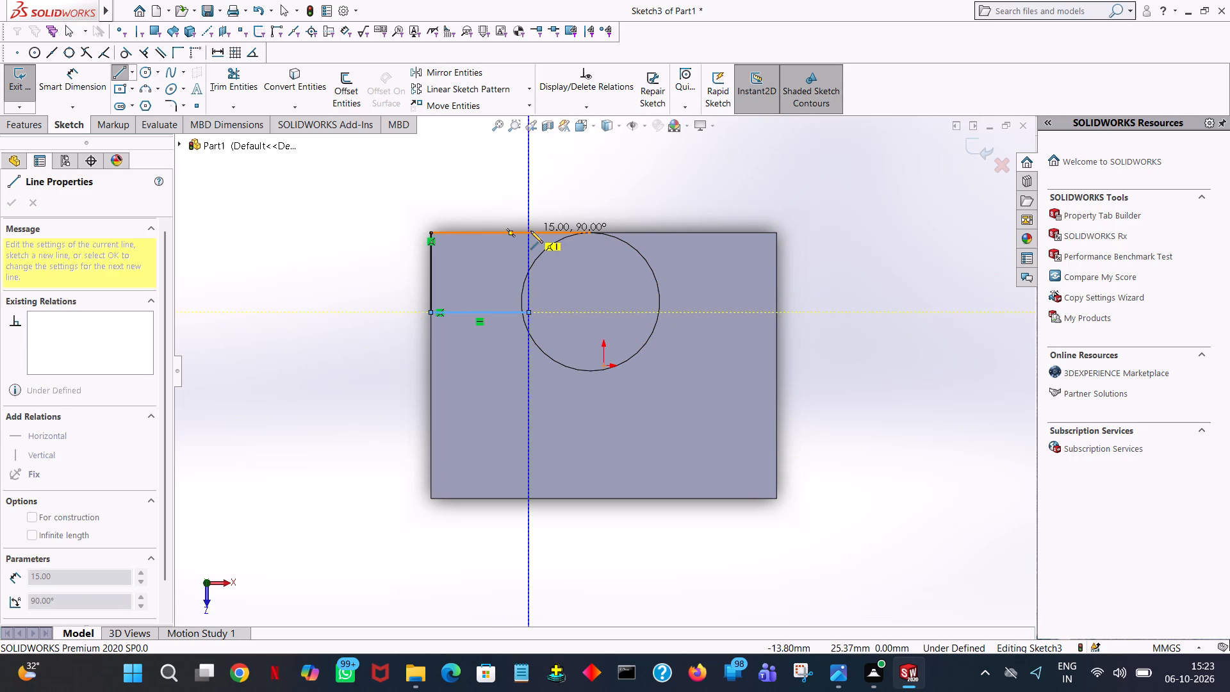
left_click(528, 231)
right_click(528, 231)
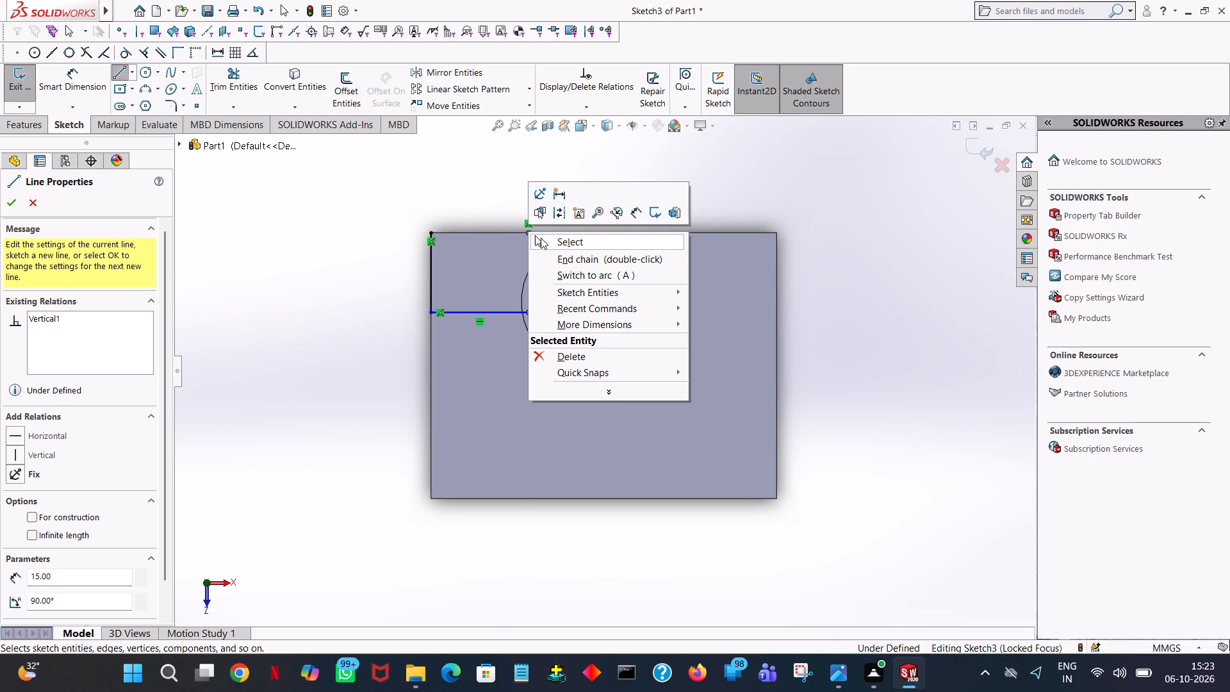
left_click(543, 239)
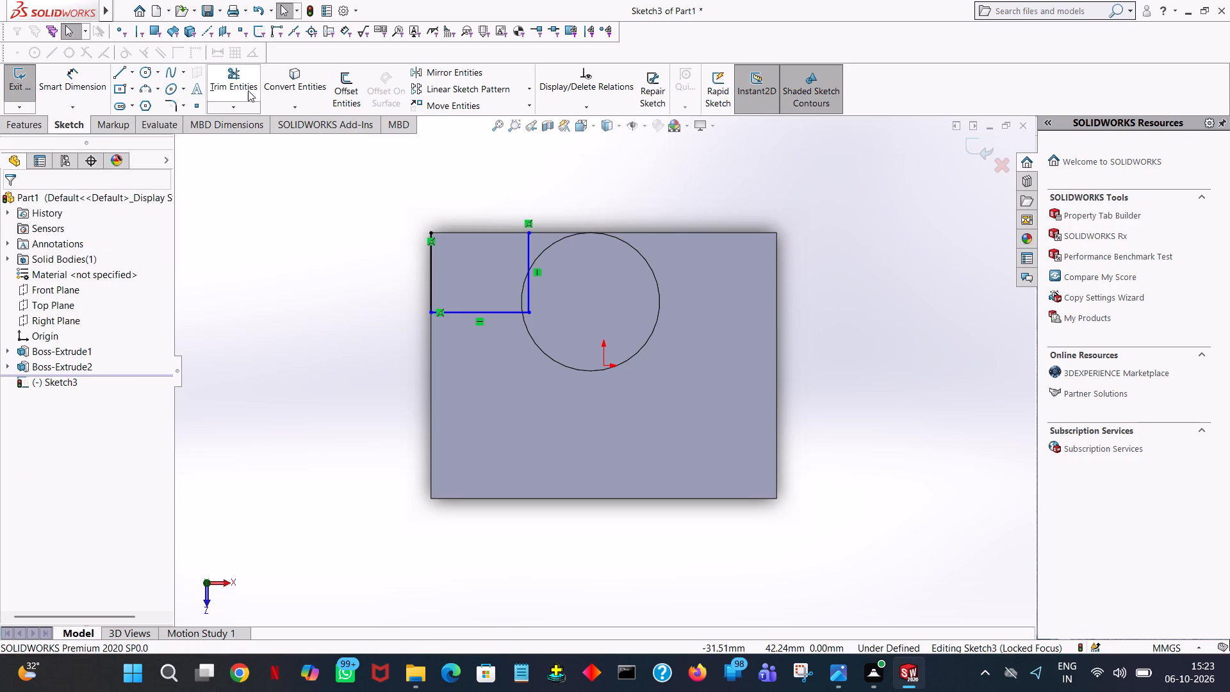
left_click(117, 69)
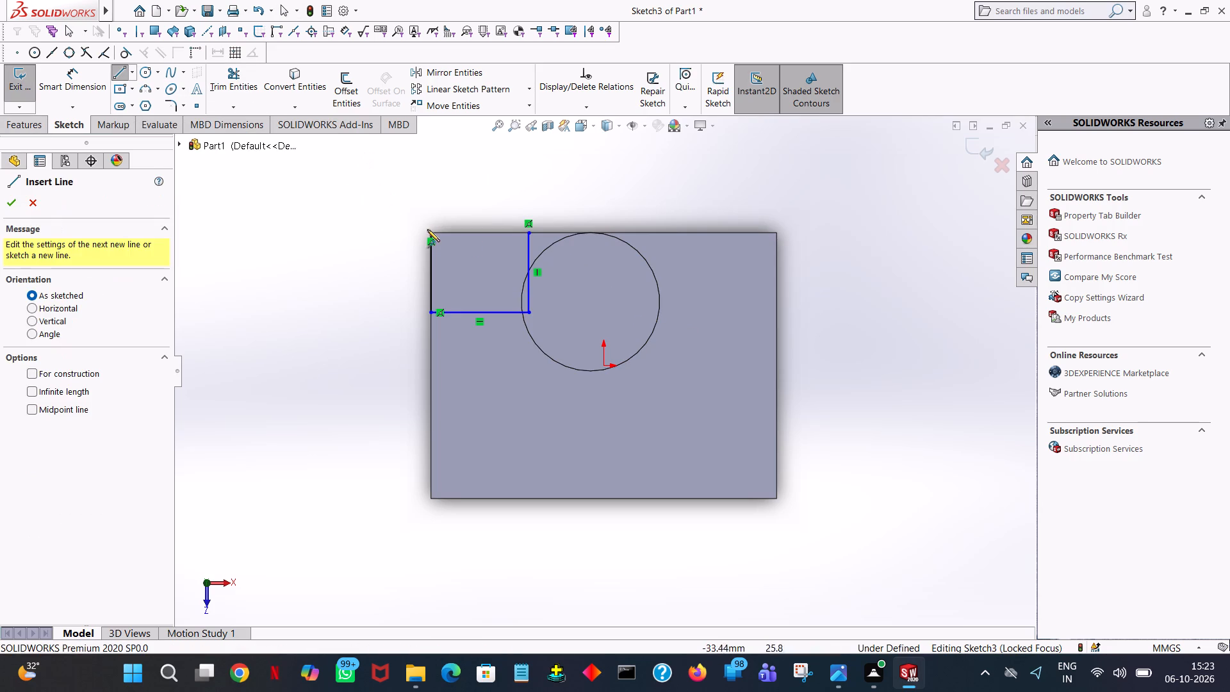
left_click(430, 234)
left_click(527, 231)
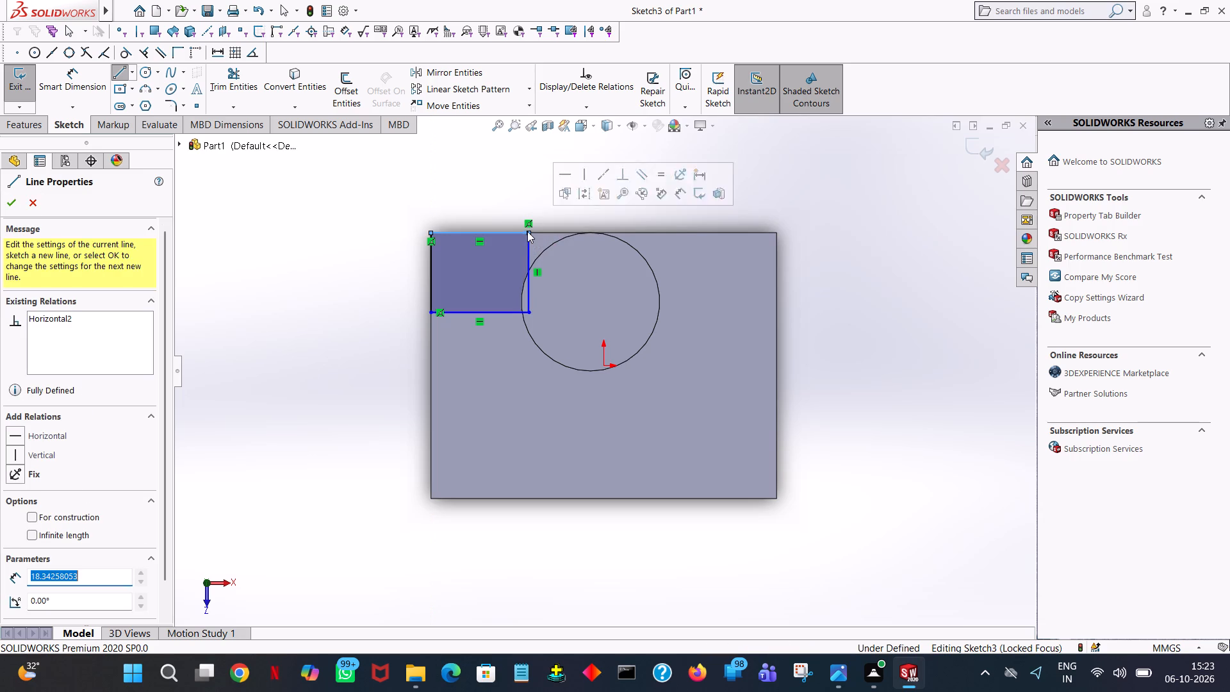
right_click(527, 231)
left_click(552, 242)
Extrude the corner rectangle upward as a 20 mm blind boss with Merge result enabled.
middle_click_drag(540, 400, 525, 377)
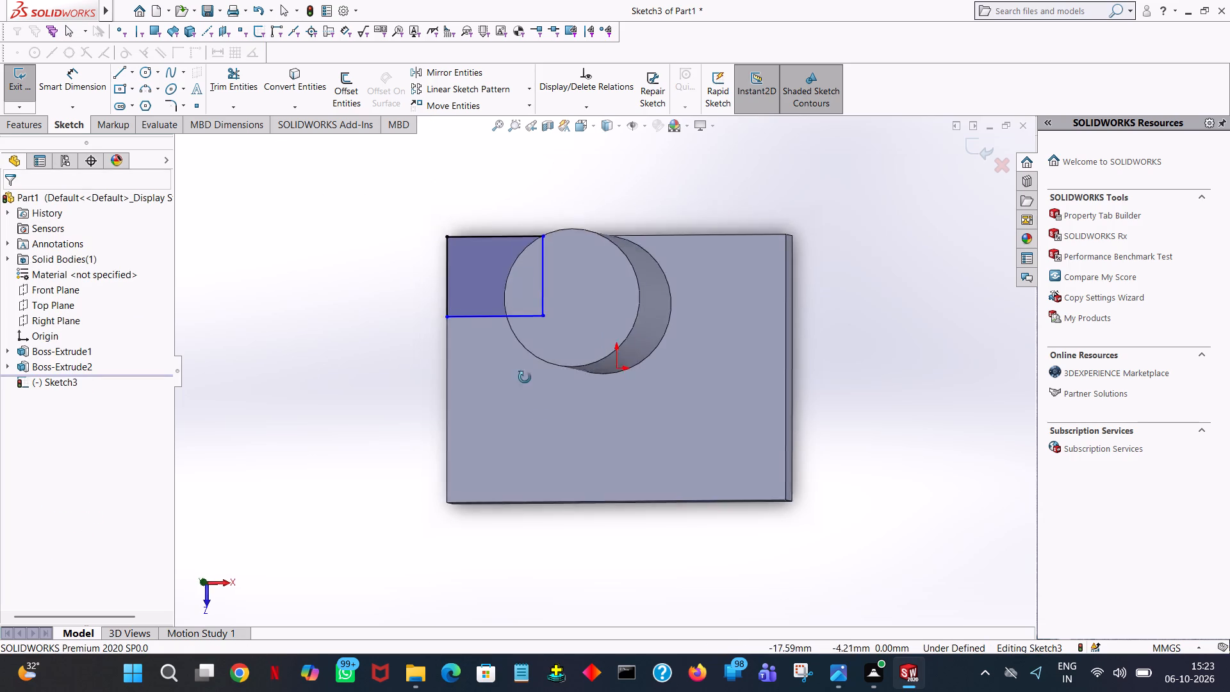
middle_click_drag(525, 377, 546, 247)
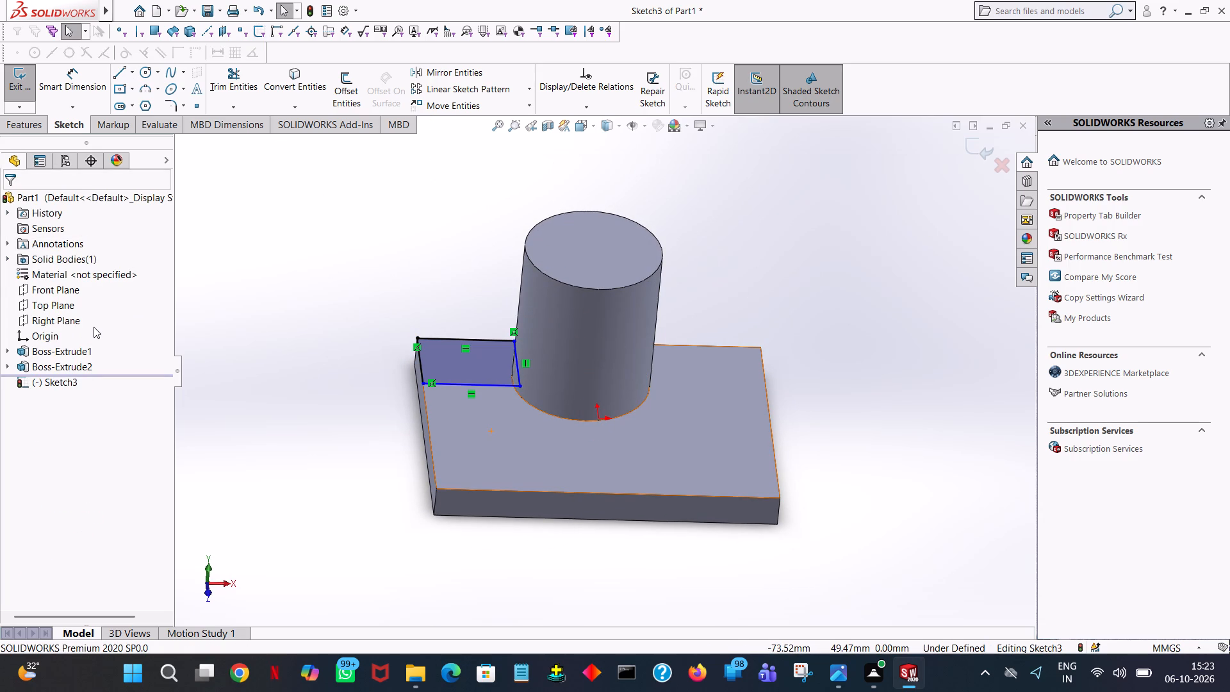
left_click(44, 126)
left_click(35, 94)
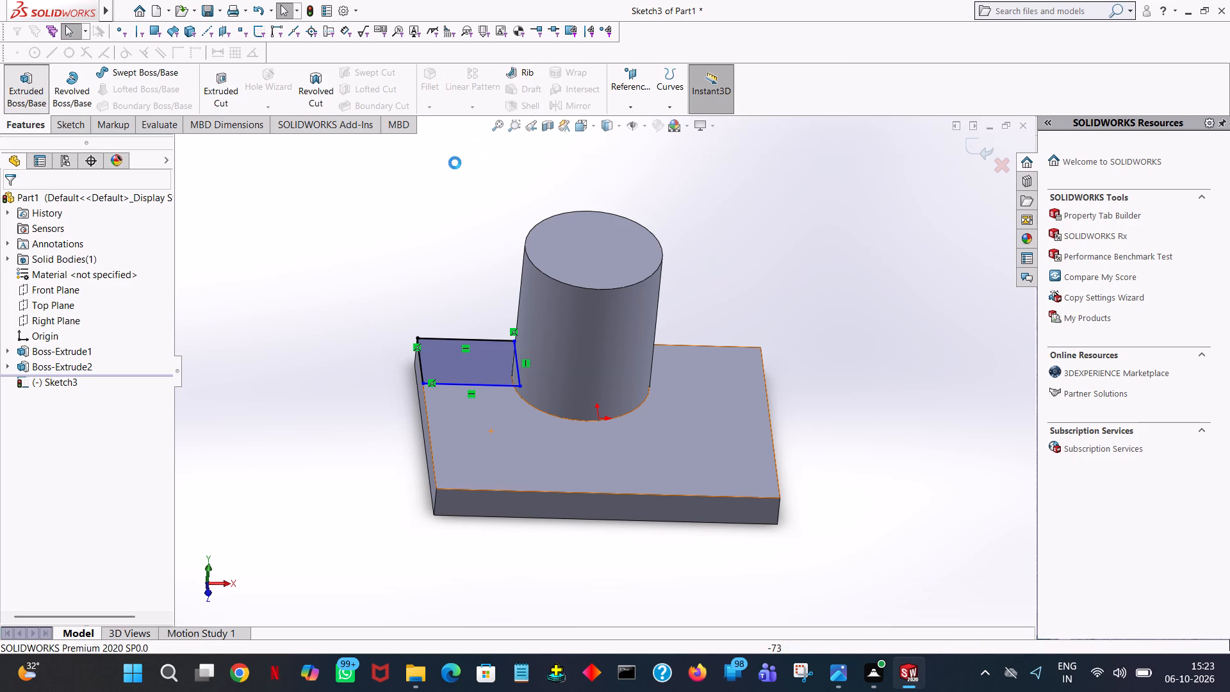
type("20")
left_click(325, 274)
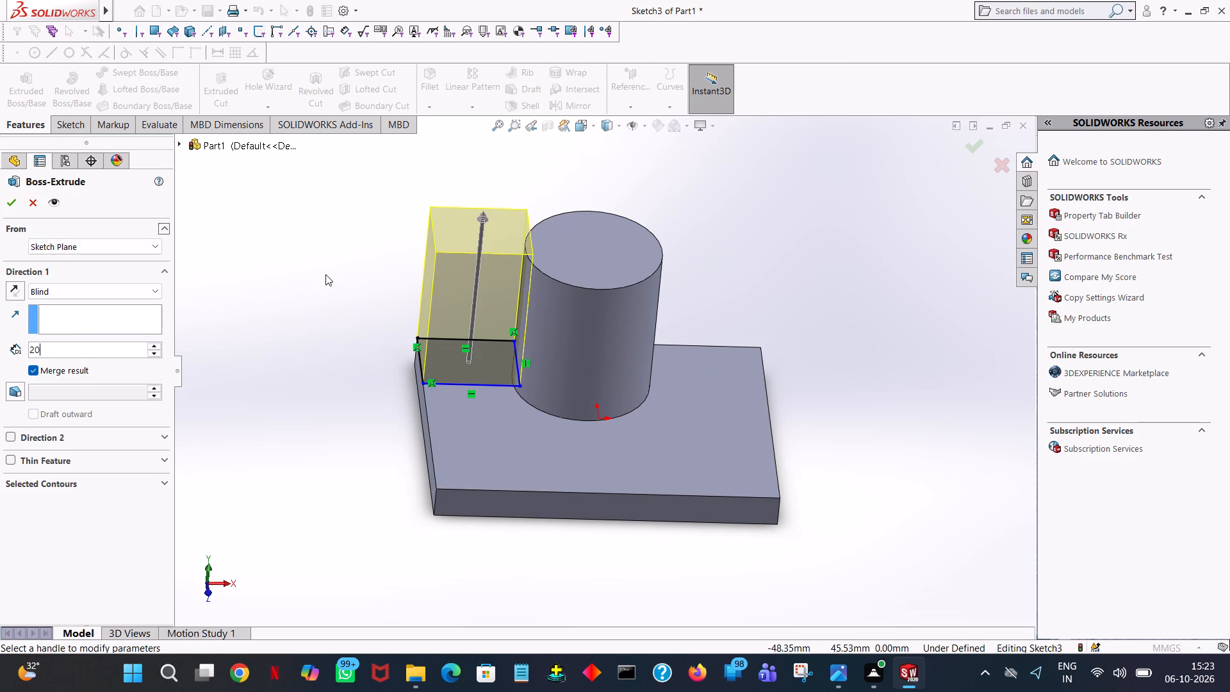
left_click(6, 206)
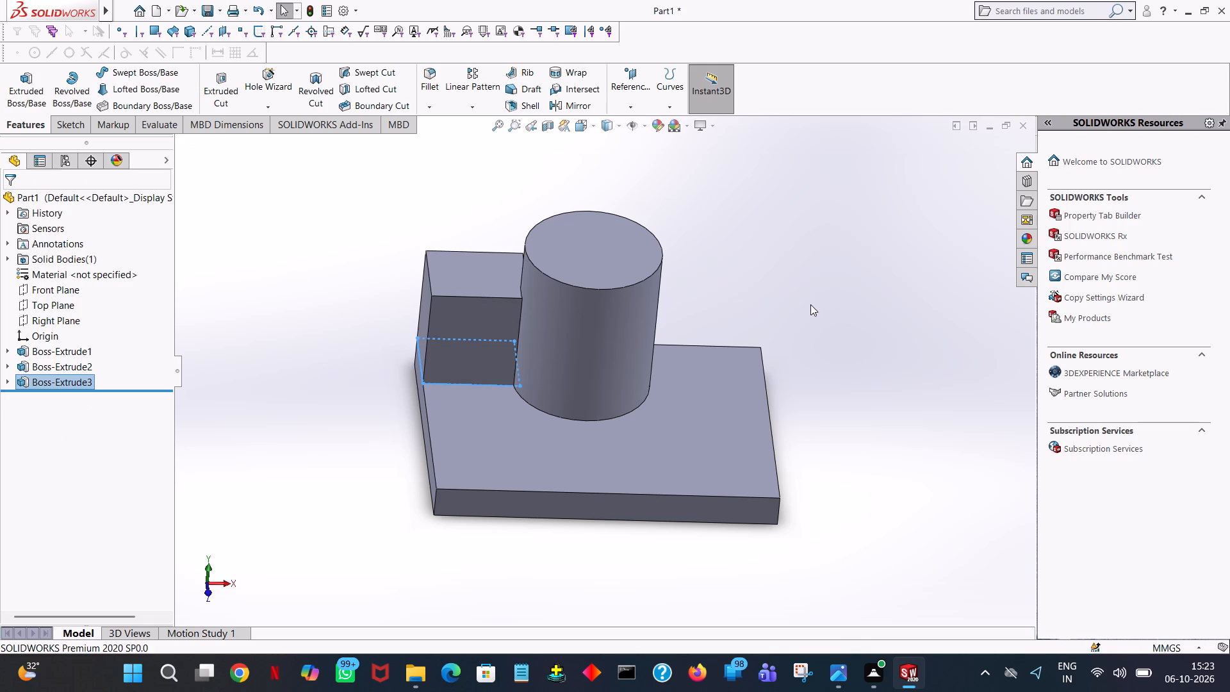
Examine the rectangular block and its junction with the cylinder from several directions.
left_click(810, 304)
middle_click_drag(810, 301, 819, 242)
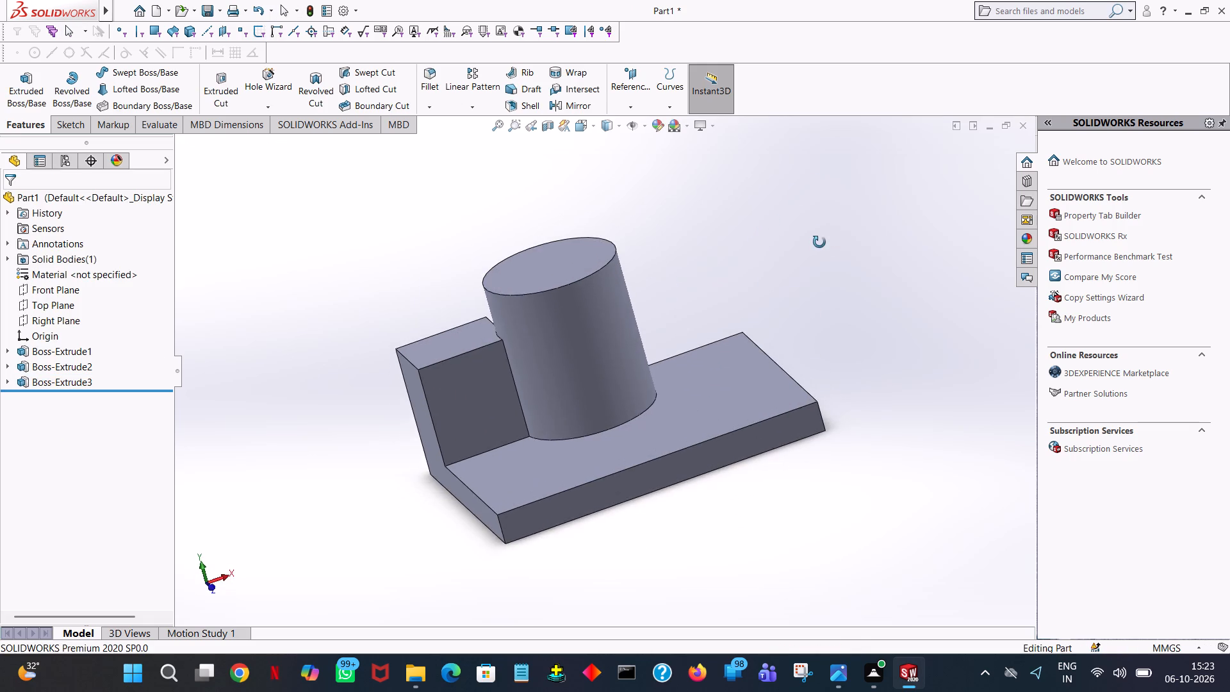
middle_click_drag(819, 242, 873, 538)
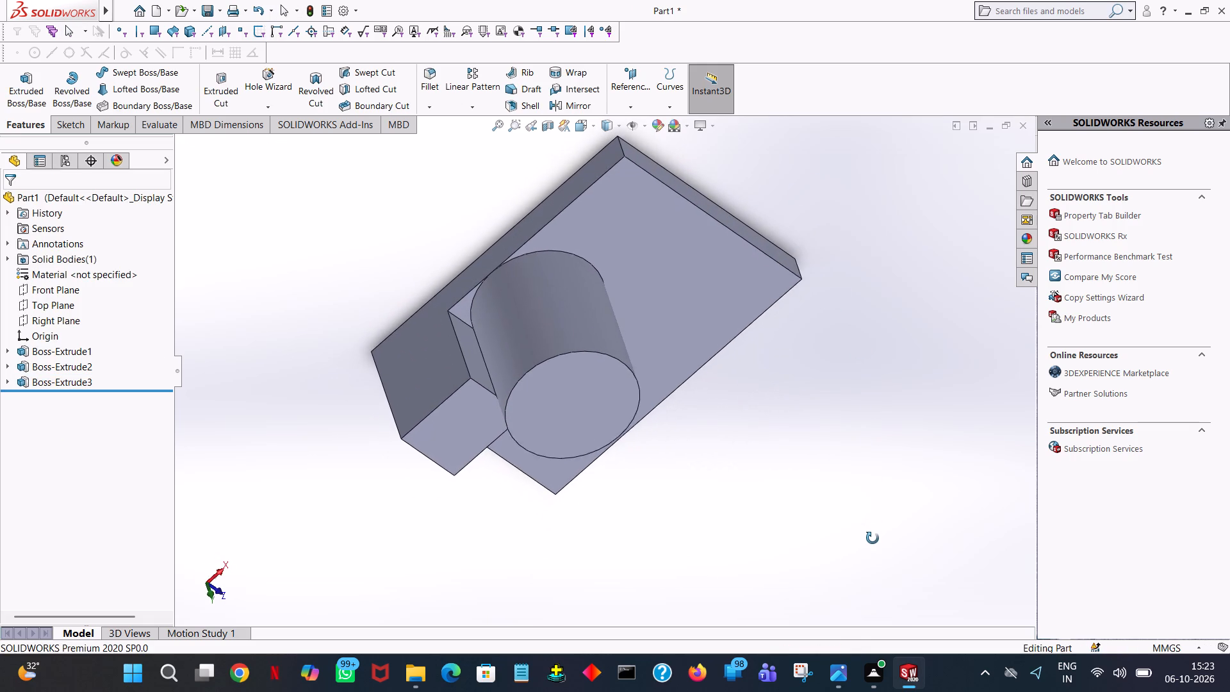
middle_click_drag(873, 538, 873, 543)
middle_click_drag(862, 541, 862, 533)
middle_click_drag(863, 525, 869, 391)
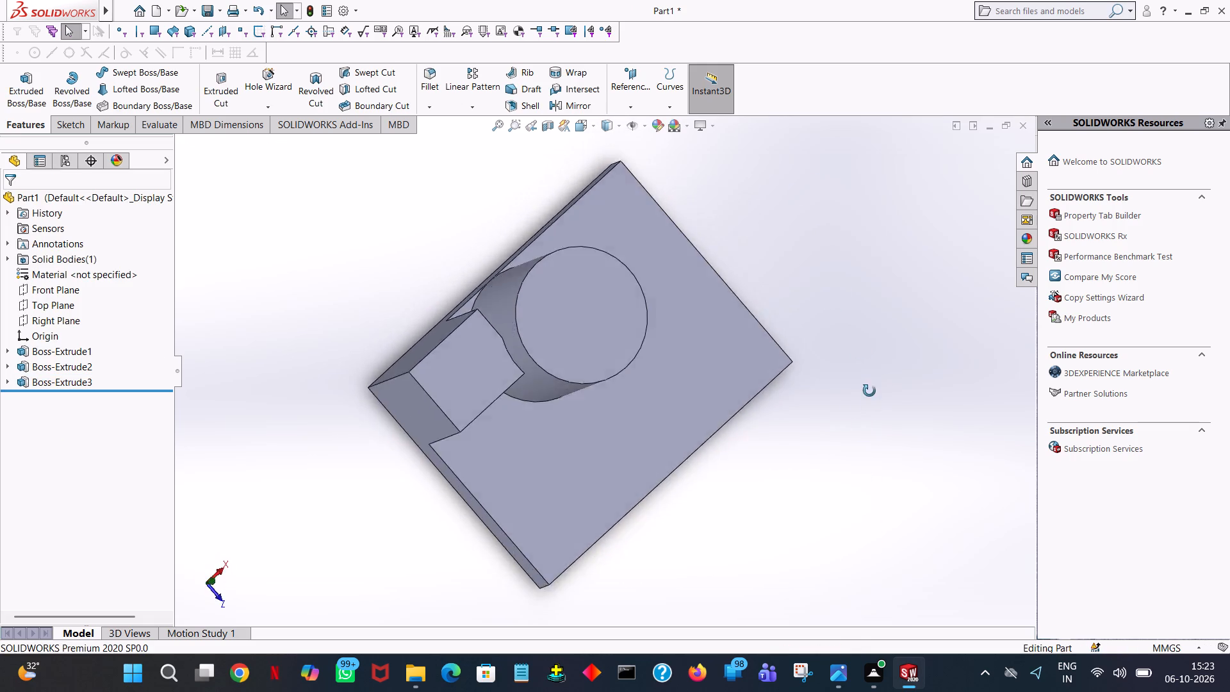
middle_click_drag(869, 391, 1047, 569)
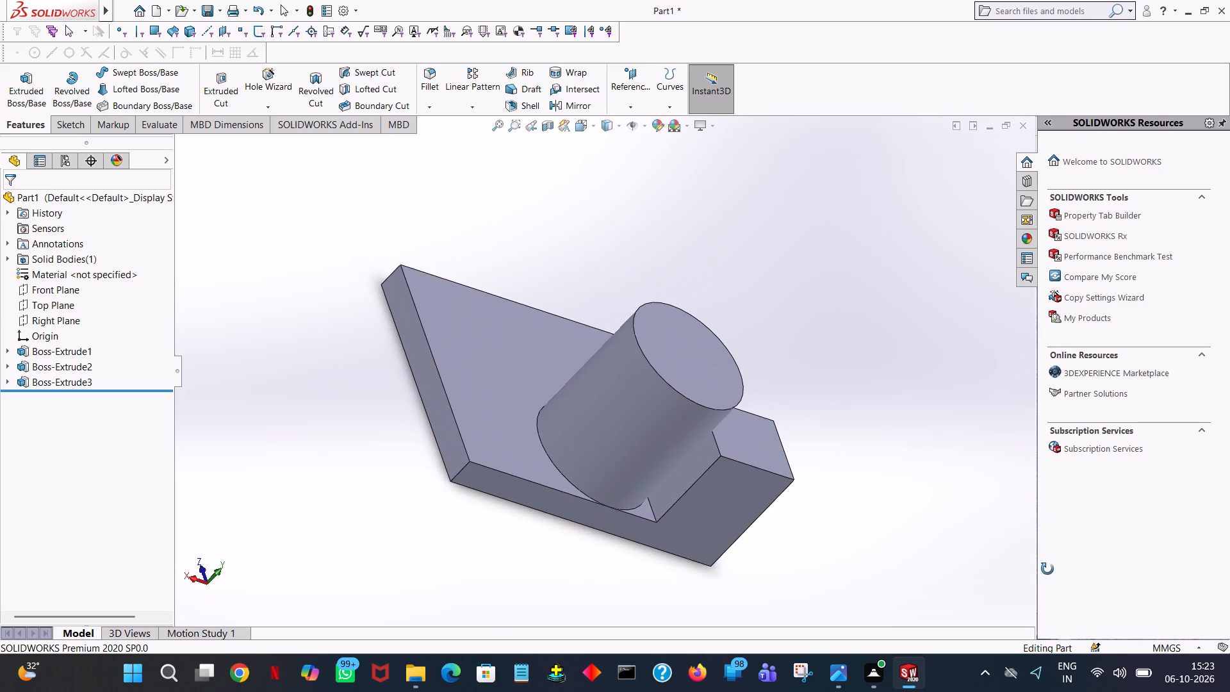
middle_click_drag(1047, 569, 1047, 571)
middle_click_drag(1047, 571, 776, 544)
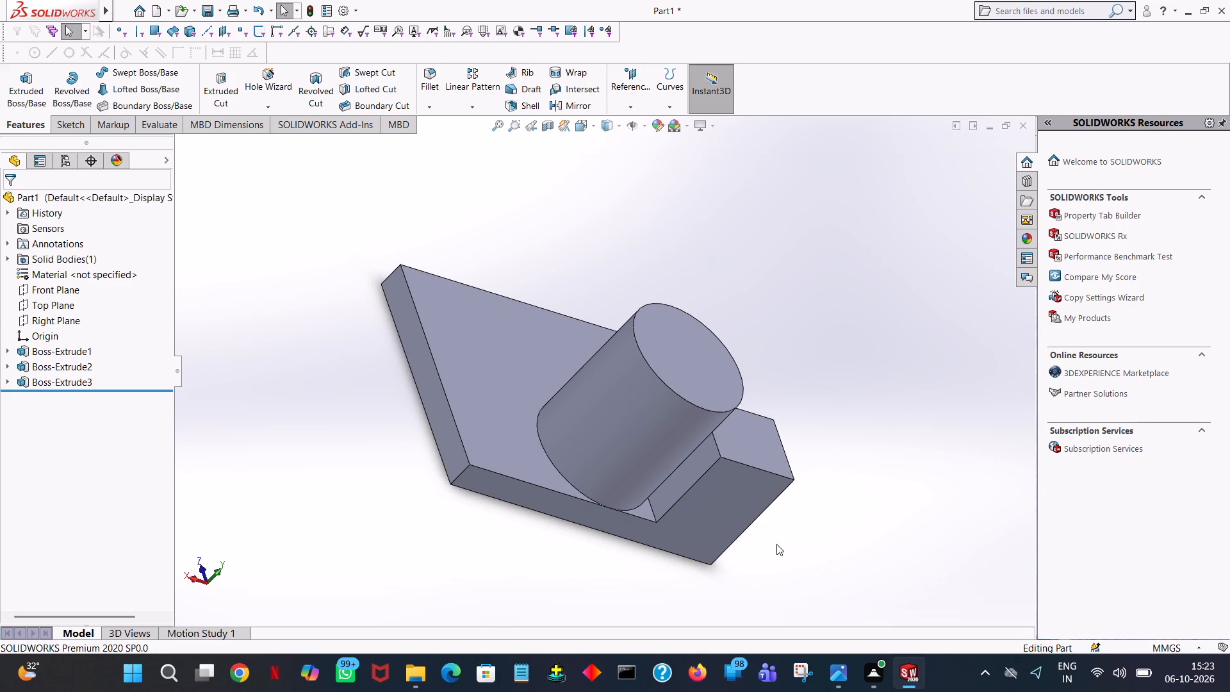
middle_click_drag(776, 544, 689, 511)
middle_click_drag(867, 225, 738, 262)
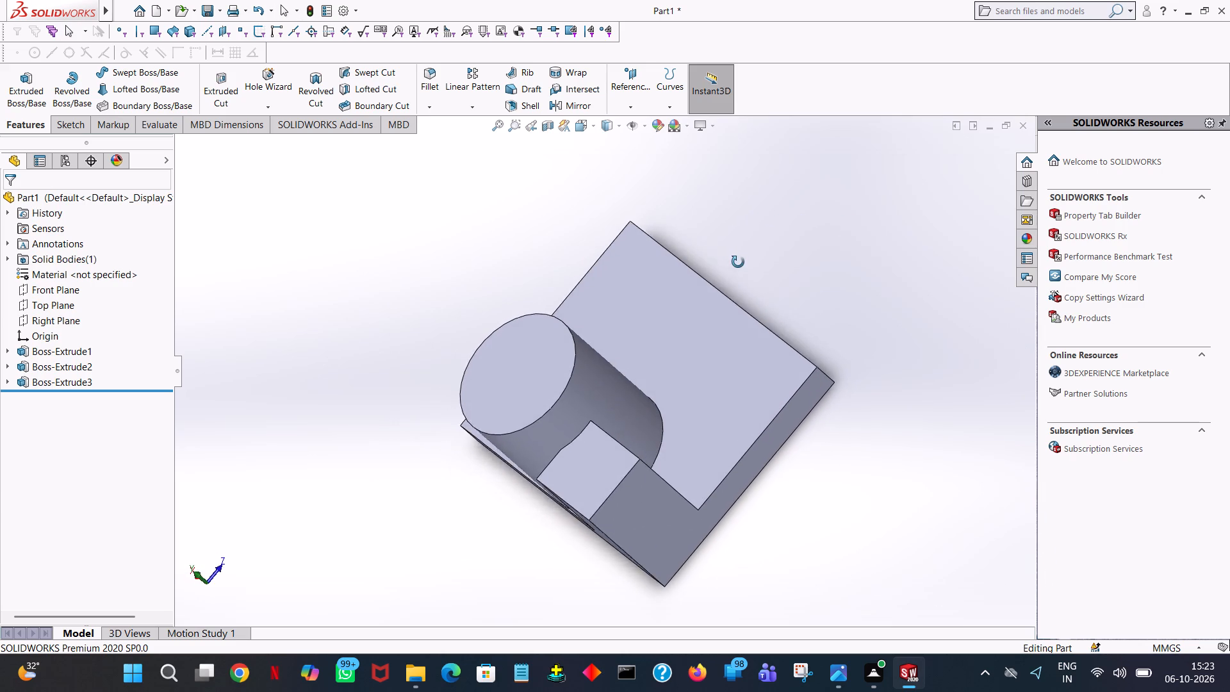
middle_click_drag(738, 262, 746, 334)
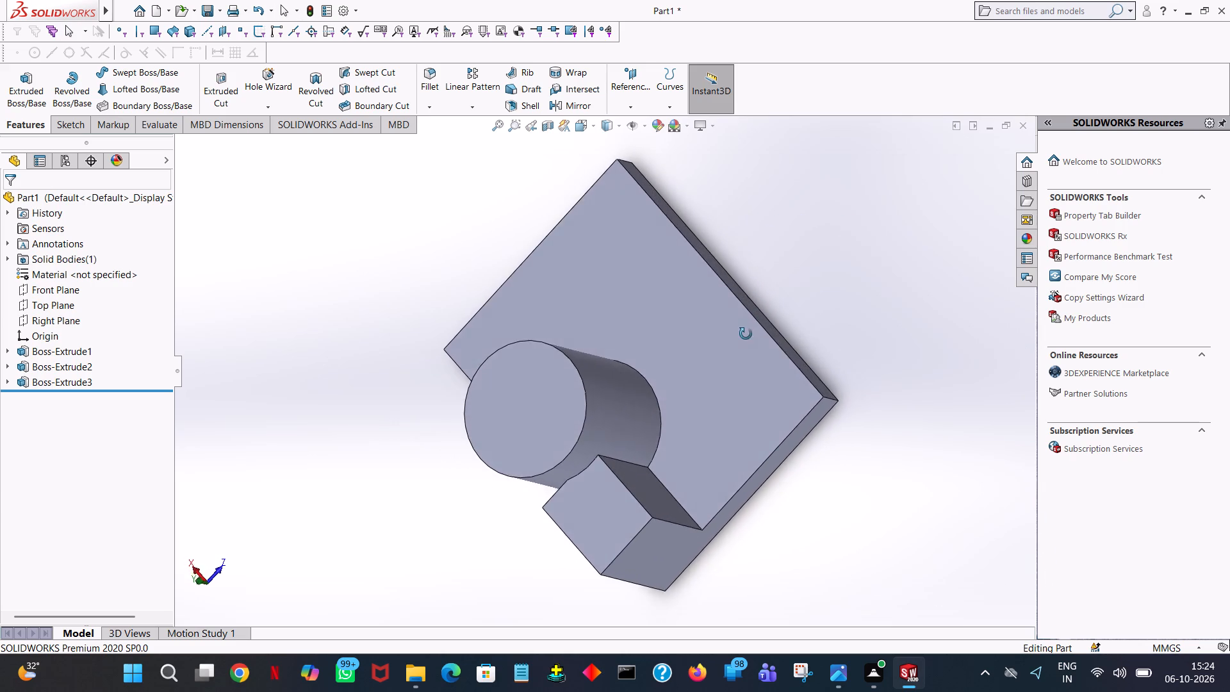
middle_click_drag(746, 334, 798, 332)
middle_click(798, 332)
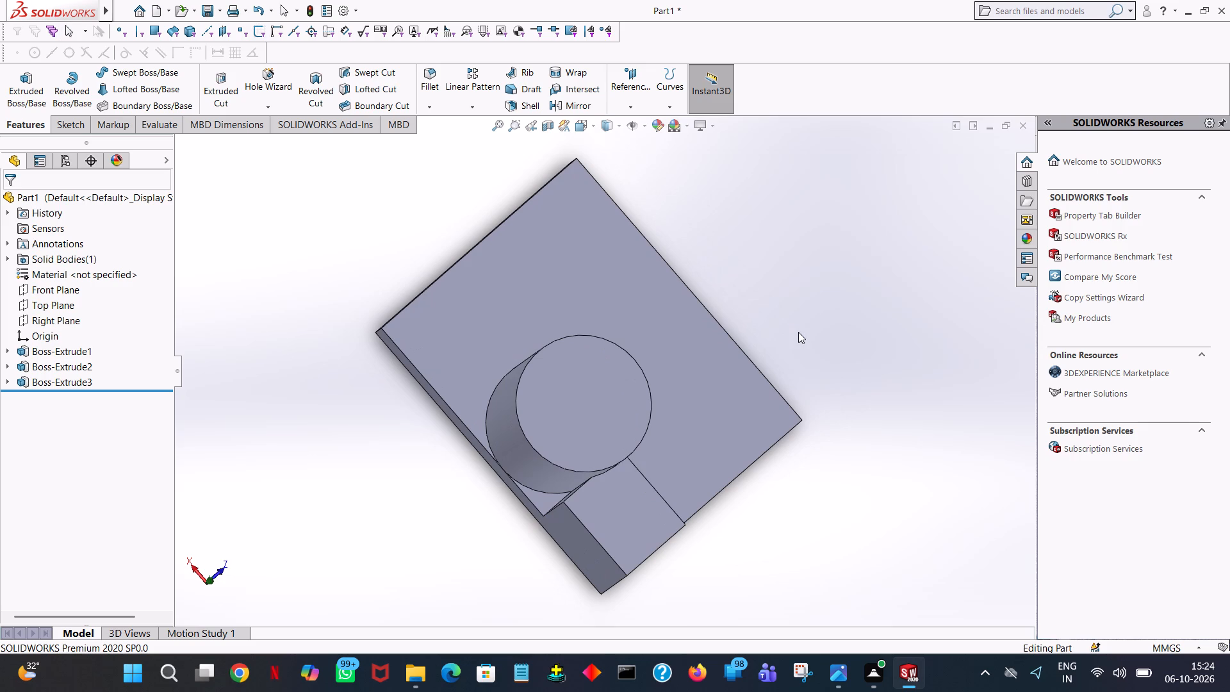
middle_click_drag(798, 332, 705, 324)
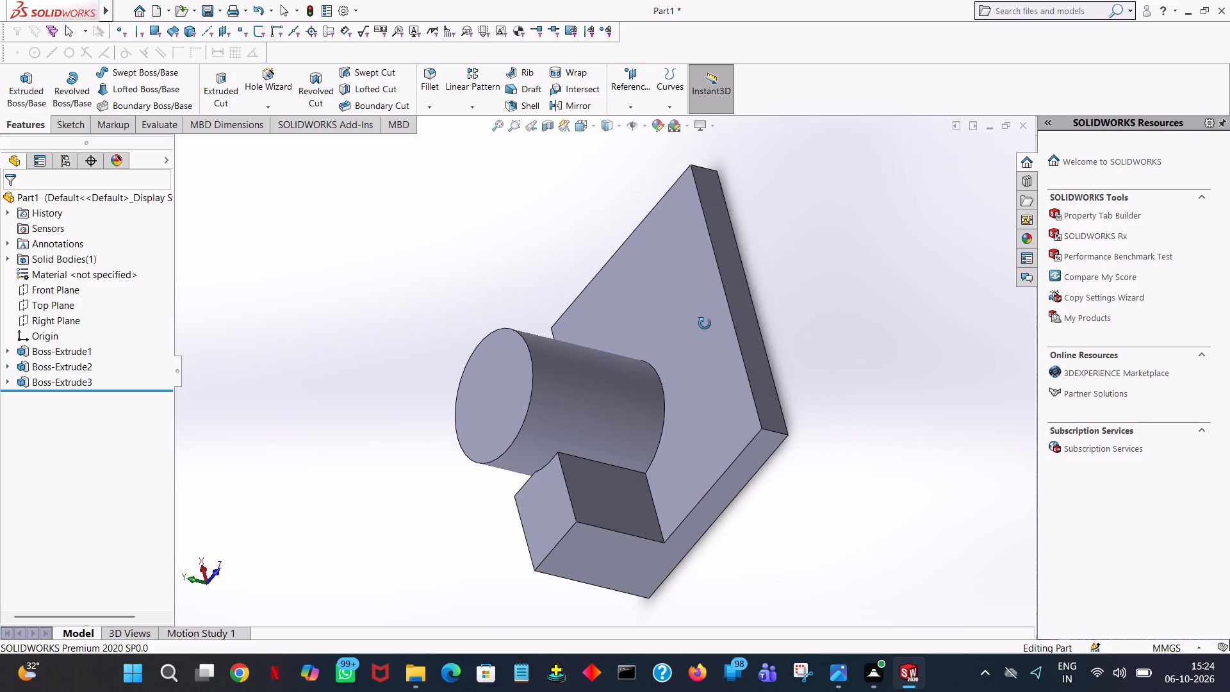
middle_click_drag(705, 324, 772, 338)
middle_click(772, 338)
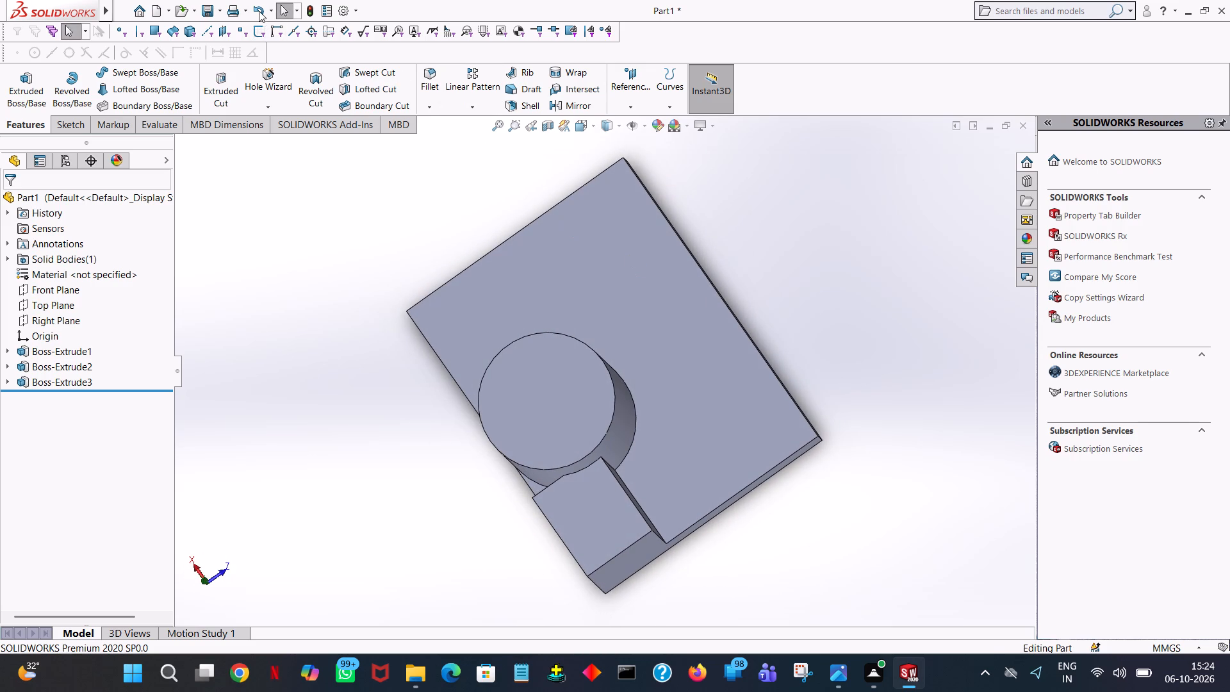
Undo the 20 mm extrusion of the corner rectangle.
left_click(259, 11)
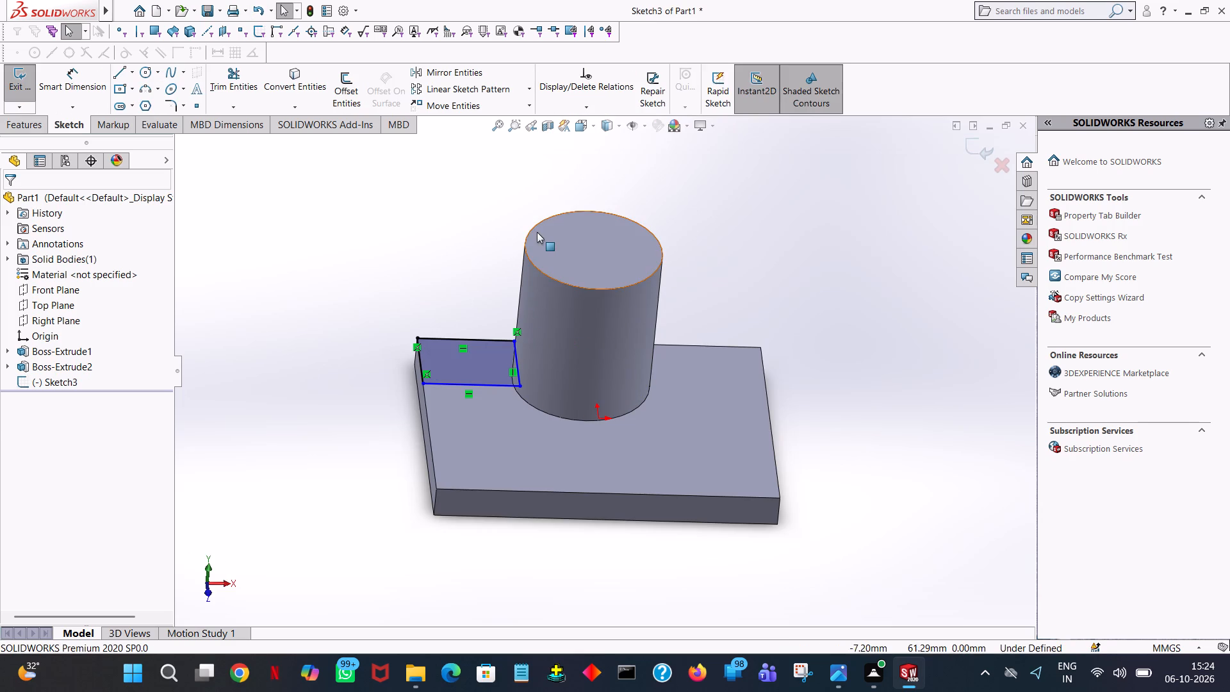
Trim away the rectangle's vertical side nearest the cylinder's centre in the sketch.
left_click(591, 127)
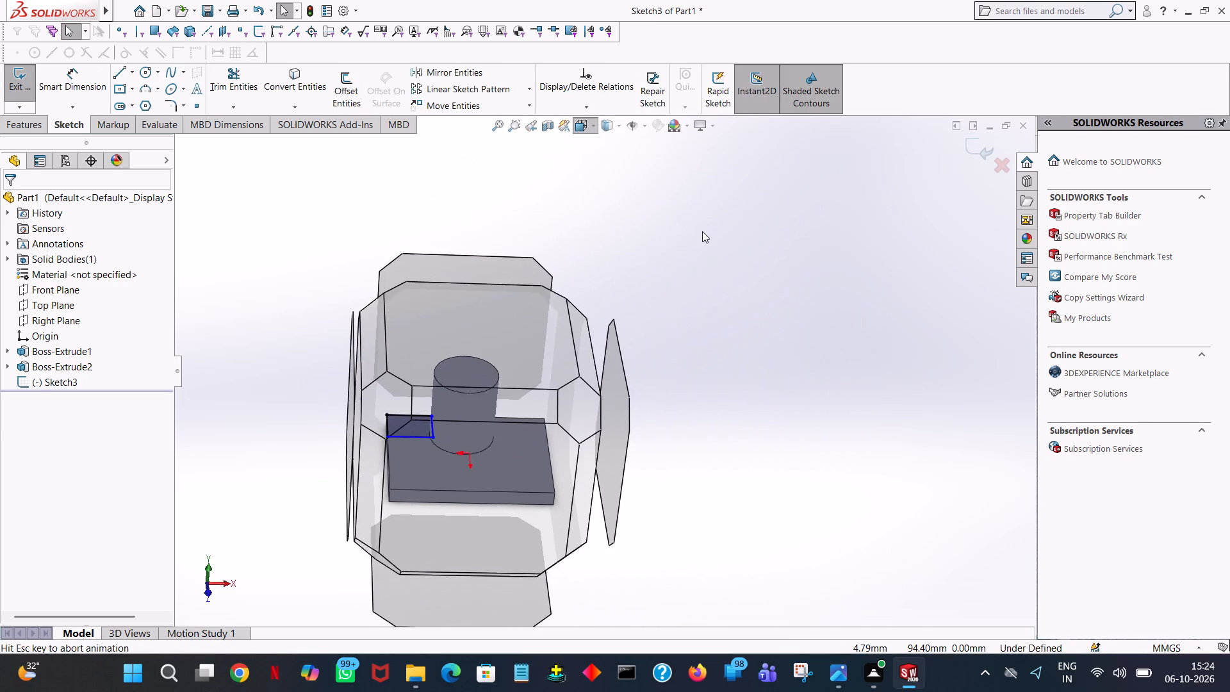
left_click(654, 202)
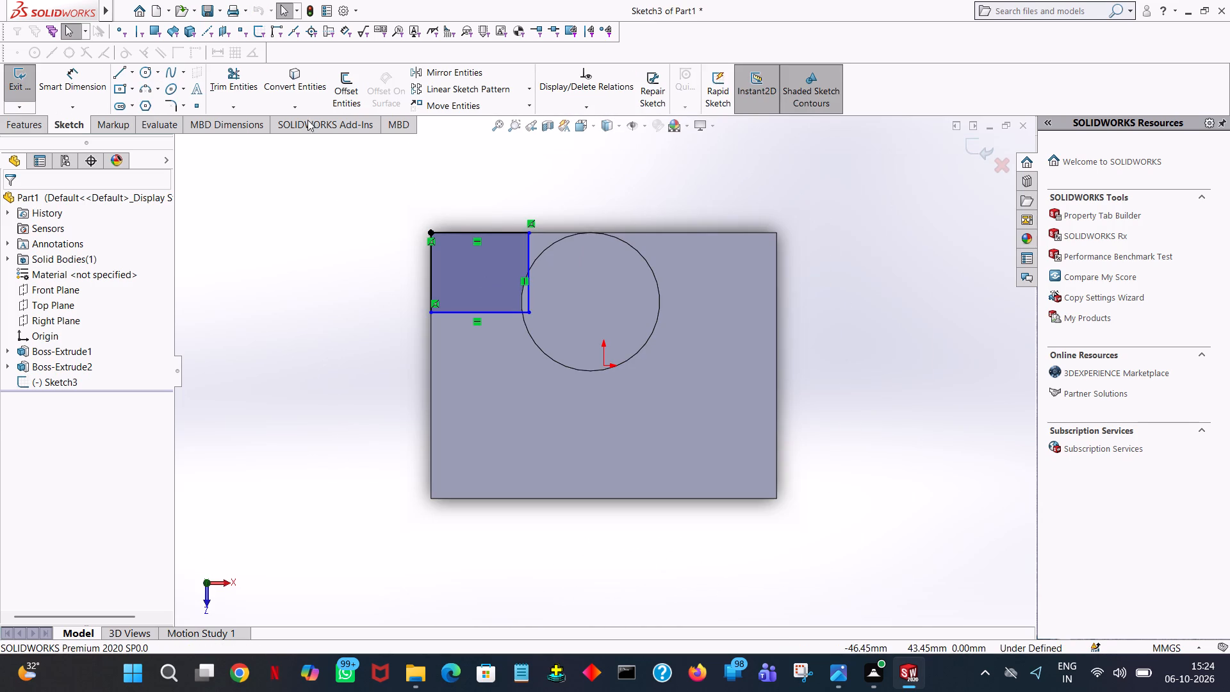
left_click(250, 78)
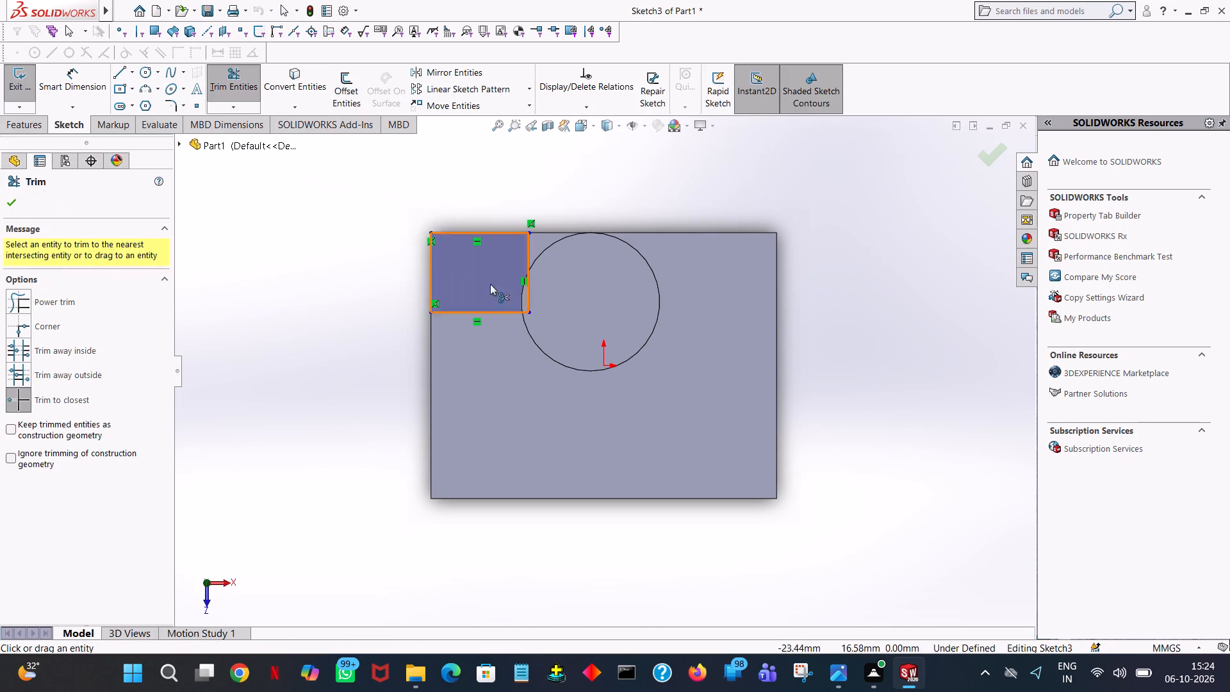
left_click(529, 293)
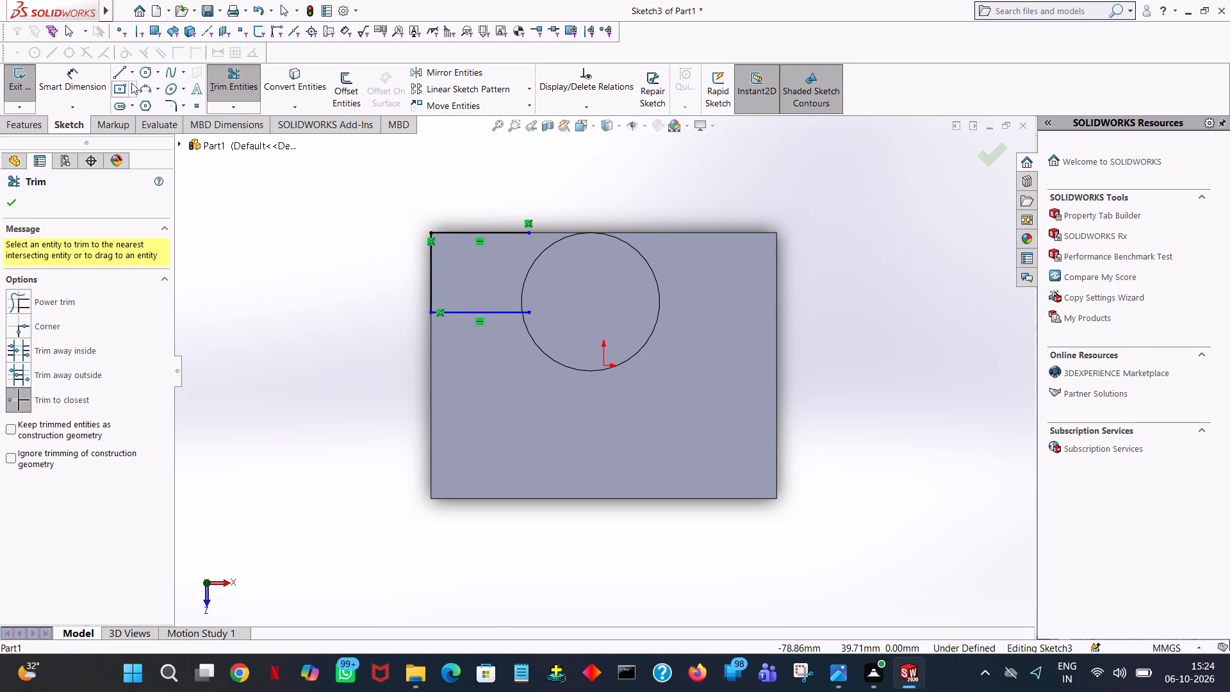
Close the open profile with an about 12 mm line to the circle's point on the plate edge, a 15 mm vertical, and a horizontal return line.
left_click(126, 71)
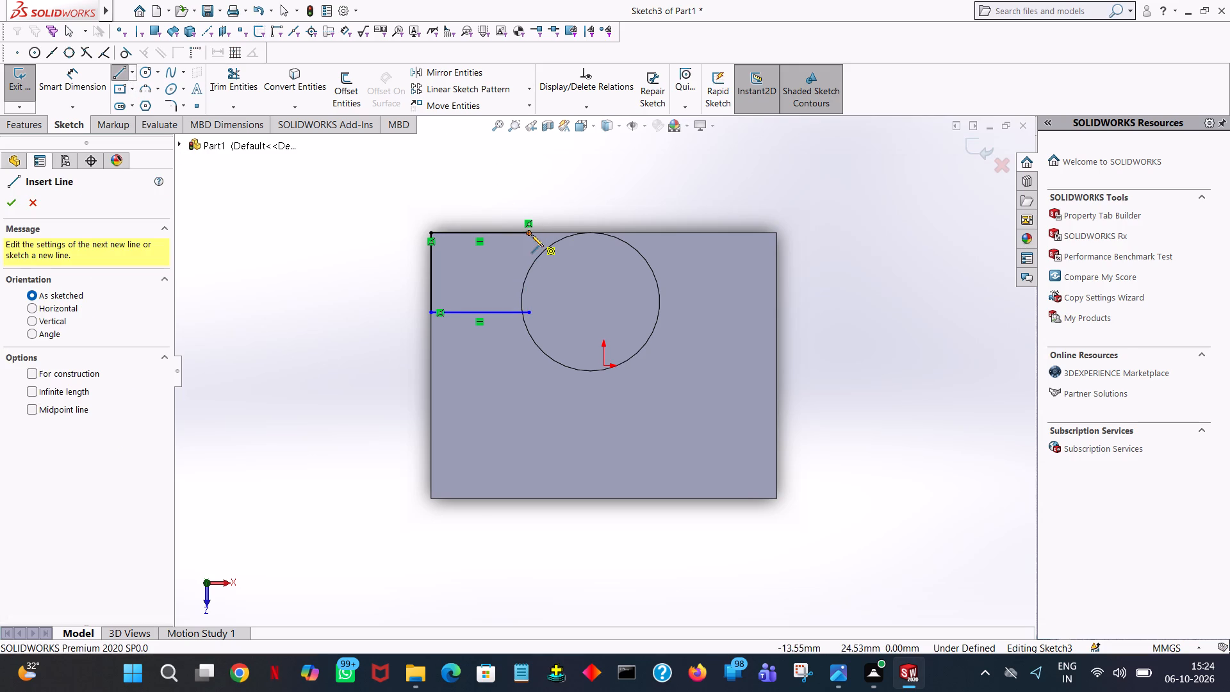
left_click(530, 234)
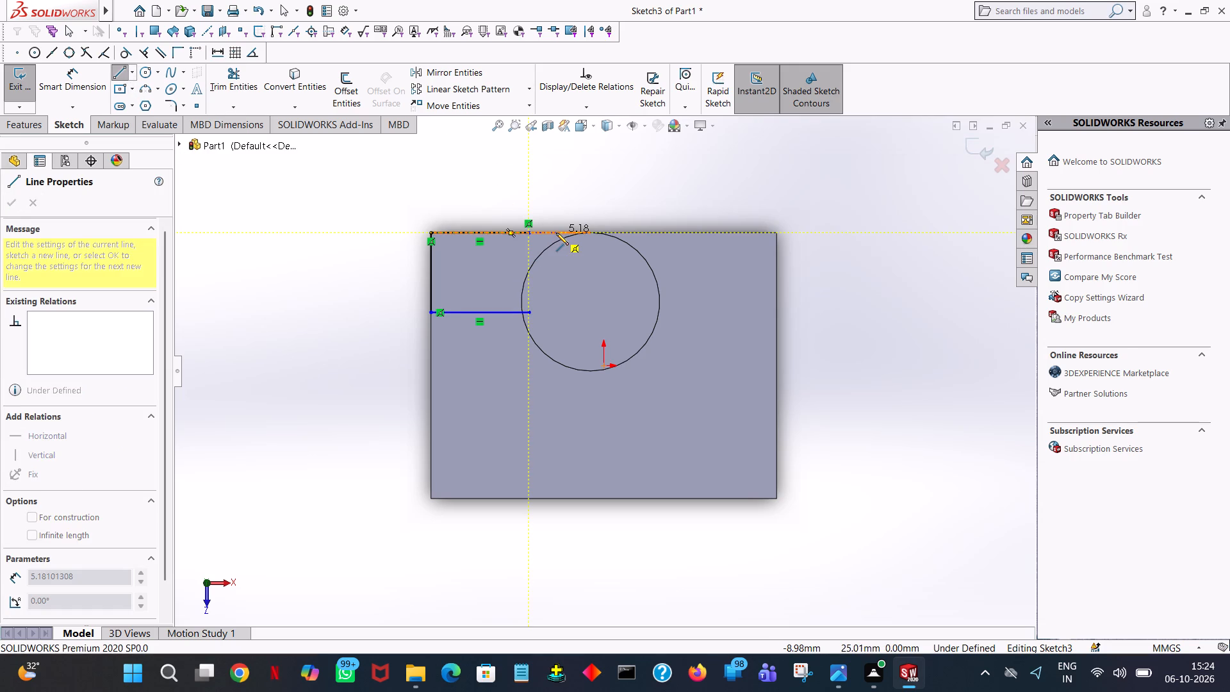
left_click(589, 233)
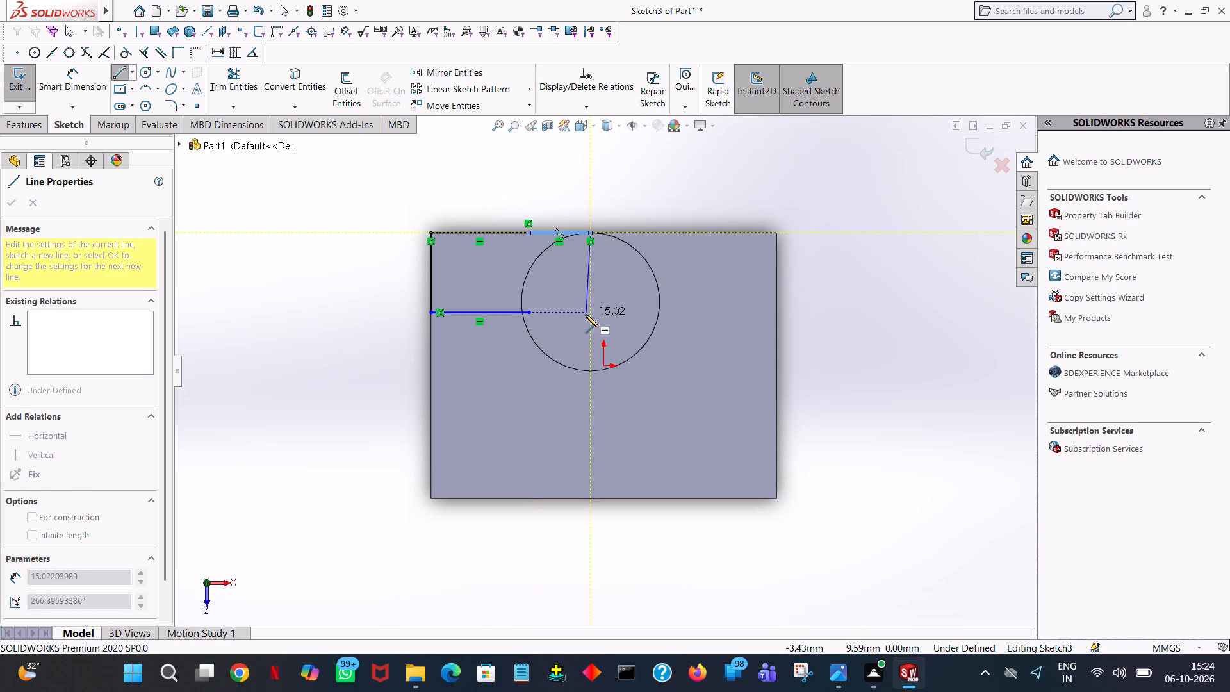
left_click(589, 313)
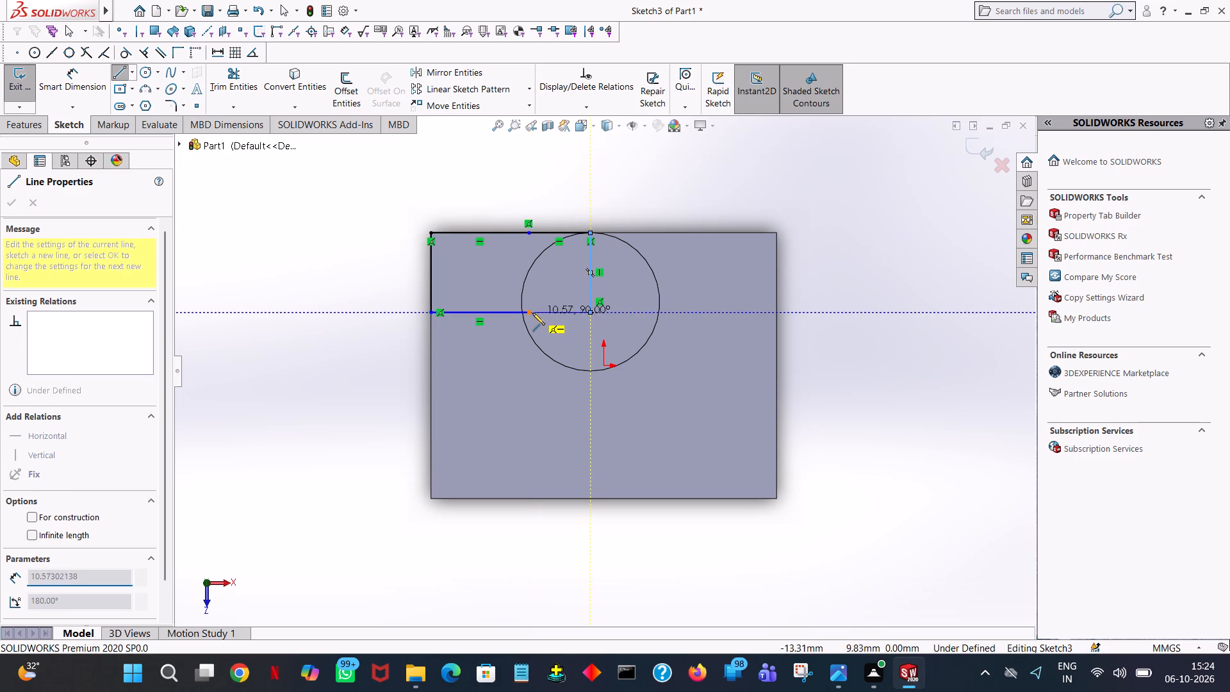
left_click(532, 313)
right_click(532, 313)
left_click(550, 318)
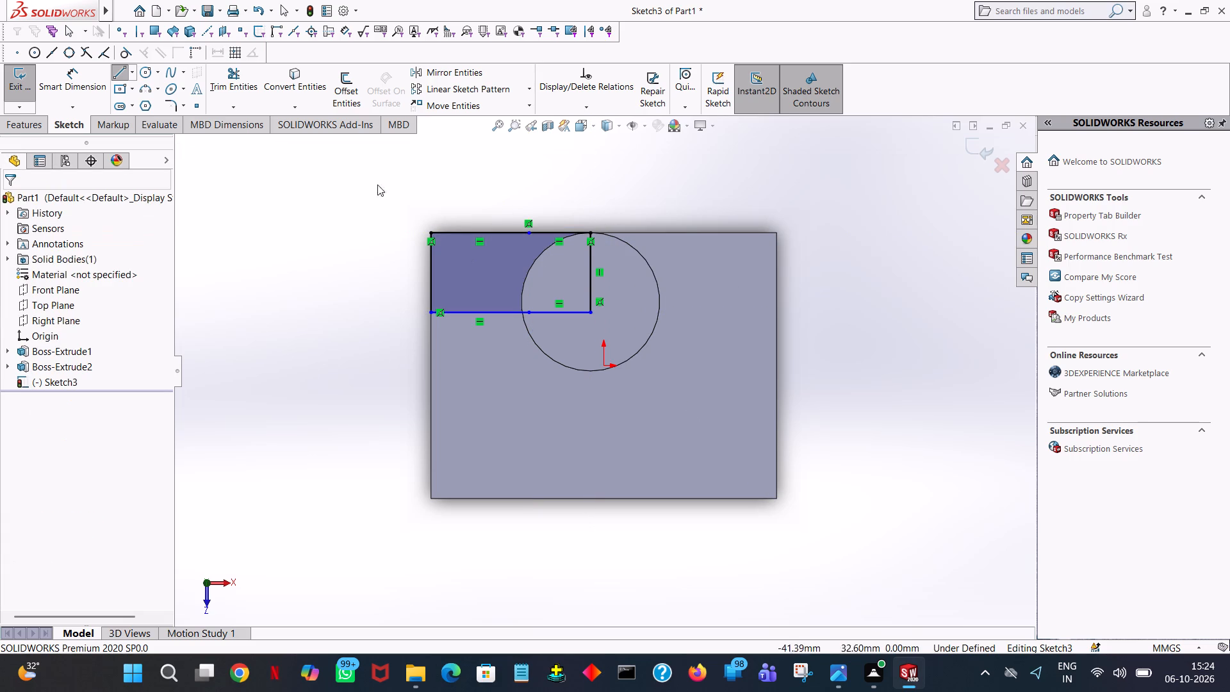
Trim away the profile's lower horizontal segment inside the circle.
left_click(242, 76)
left_click(577, 310)
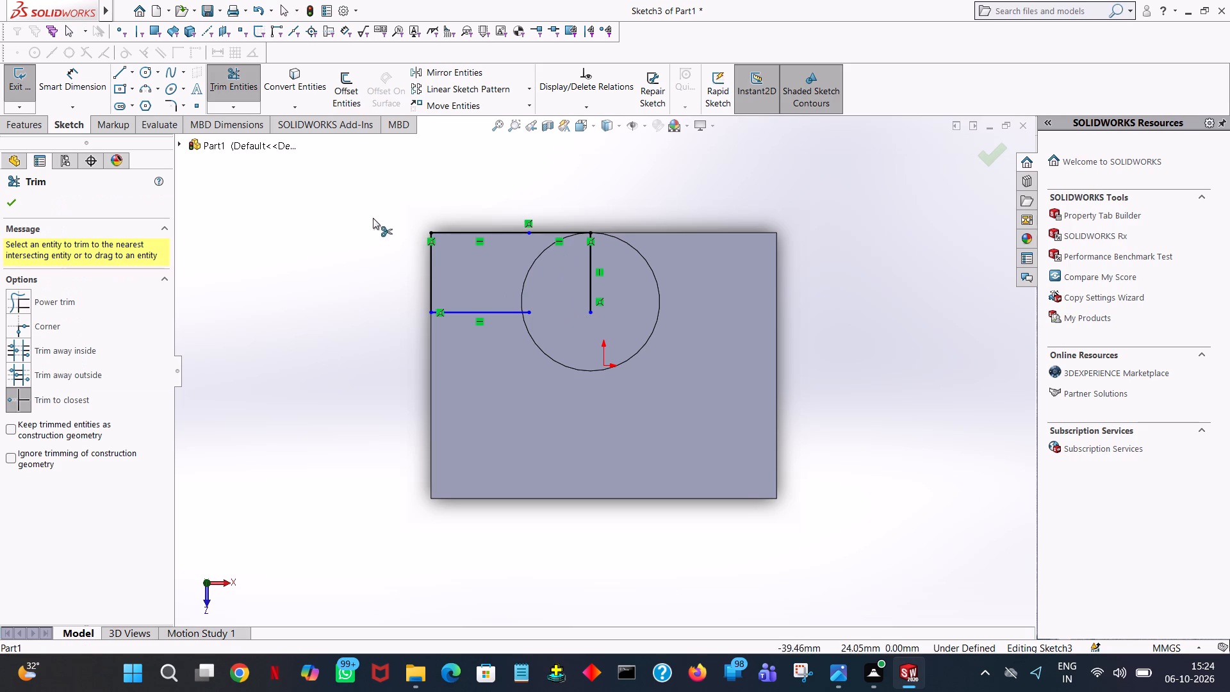
Close the corner profile with a horizontal line from the vertical's lower end inside the circle to the lower segment's free end.
left_click(122, 65)
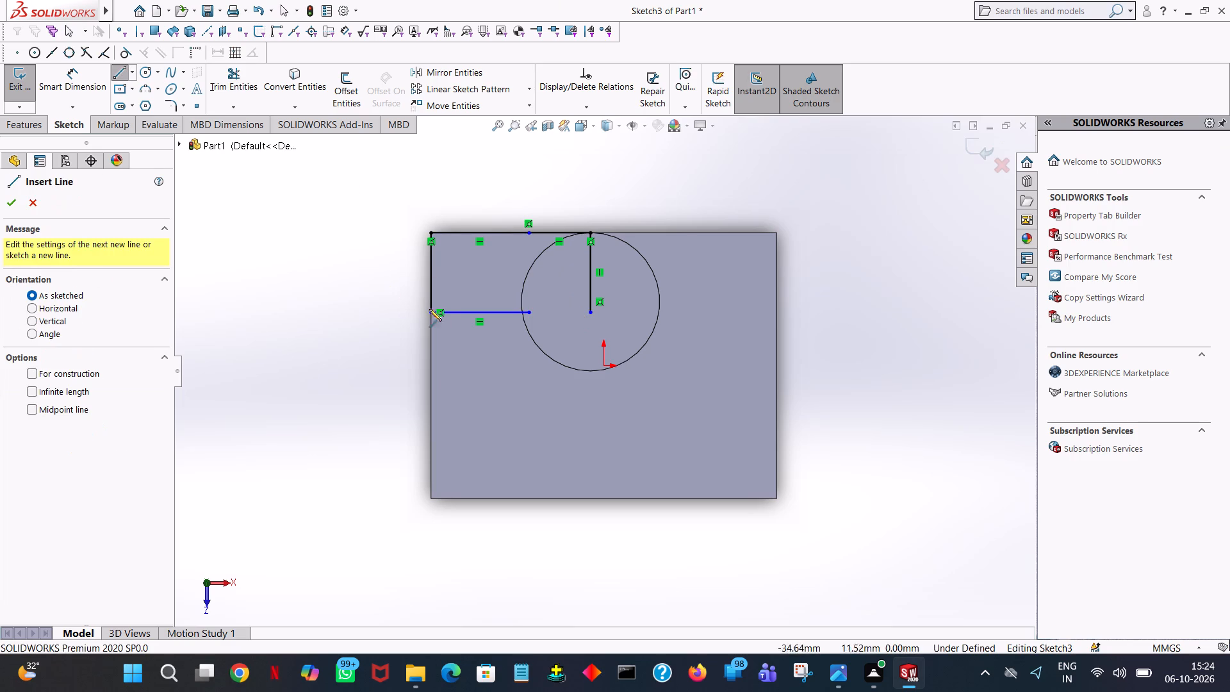
left_click(589, 313)
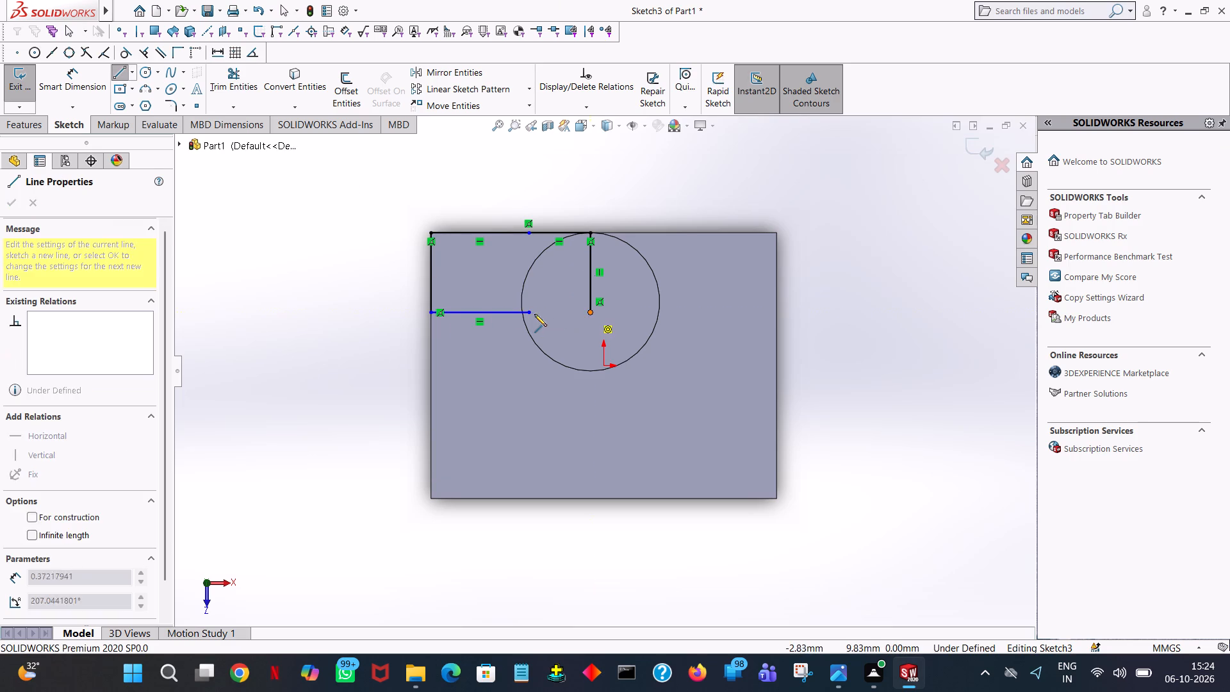
left_click(529, 314)
right_click(529, 314)
left_click(546, 318)
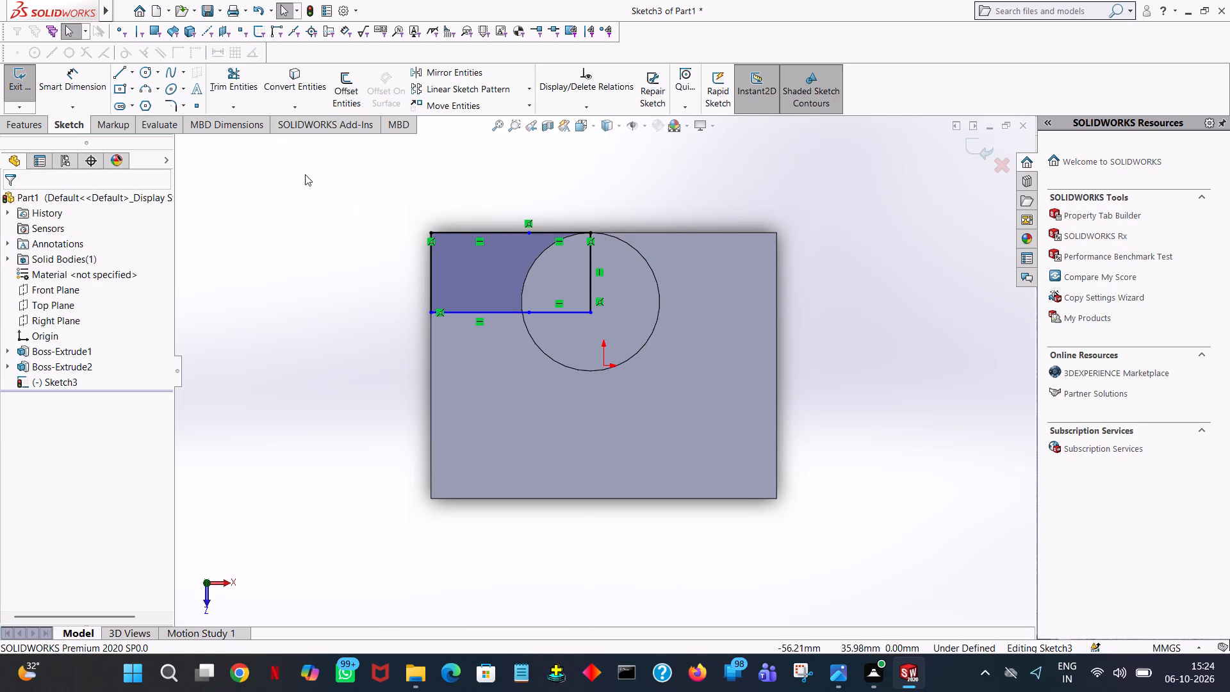
left_click(305, 174)
Extrude the closed corner profile 20 mm upward from the plate, merged with the existing body.
left_click(33, 117)
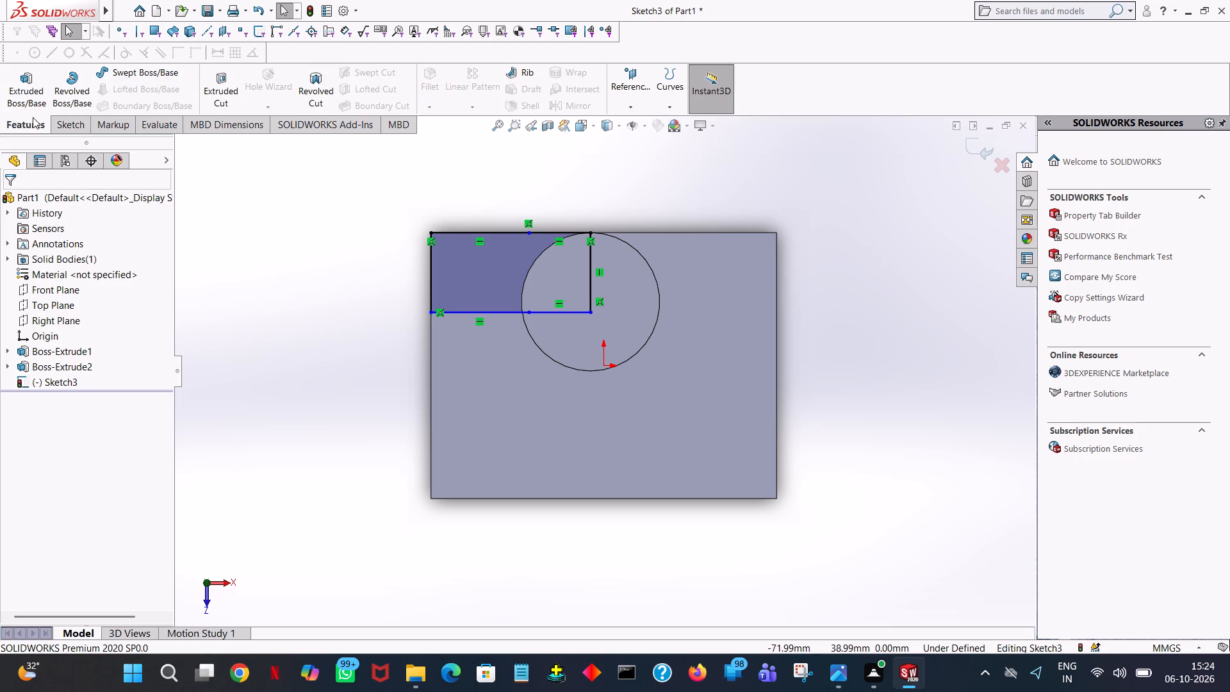
left_click(22, 95)
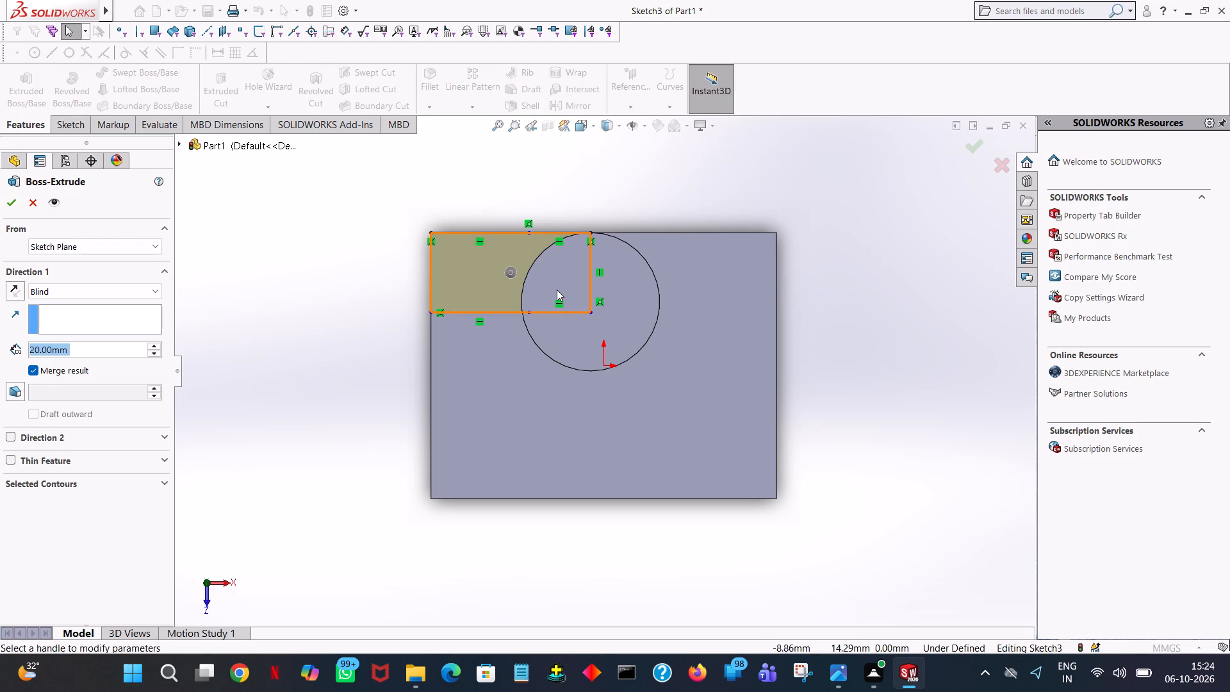
left_click(557, 290)
middle_click_drag(630, 393, 662, 179)
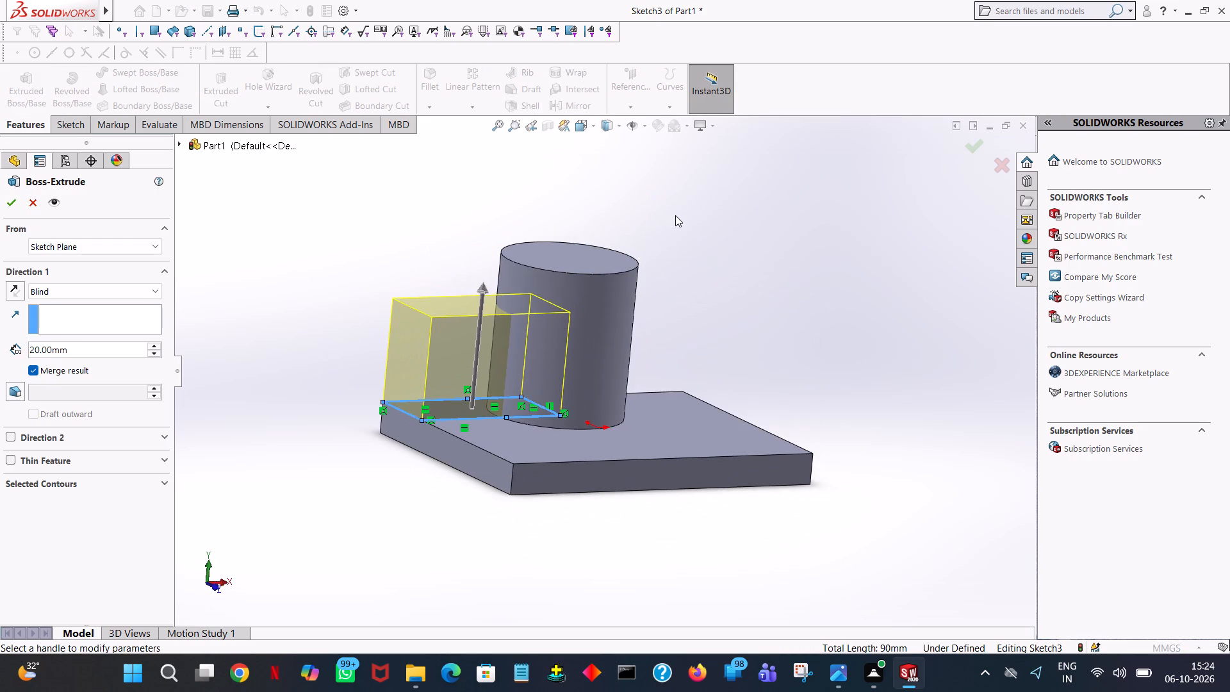
middle_click_drag(687, 224, 855, 398)
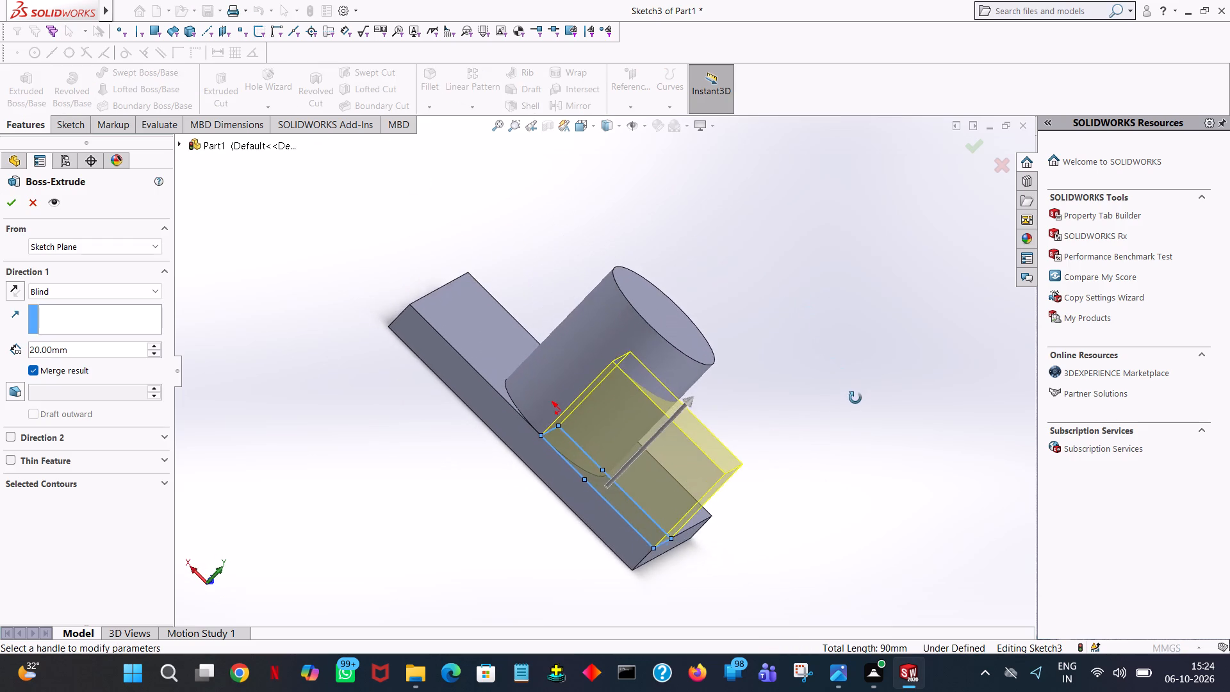
middle_click_drag(855, 398, 833, 407)
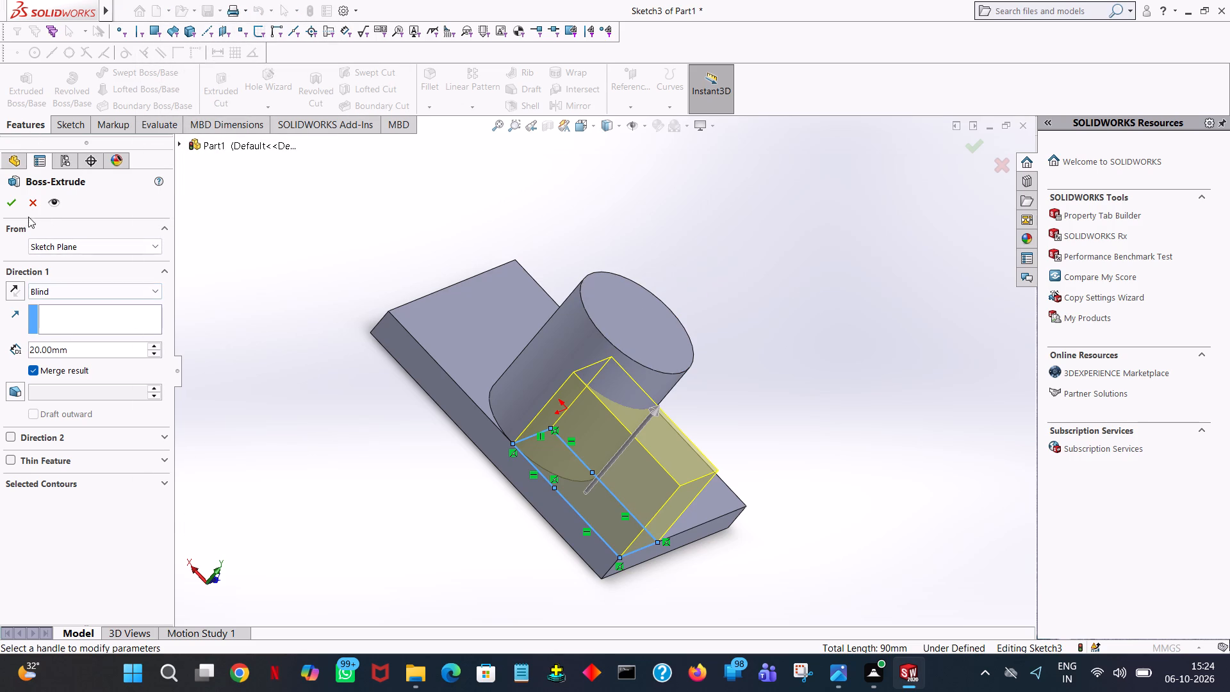
left_click(12, 208)
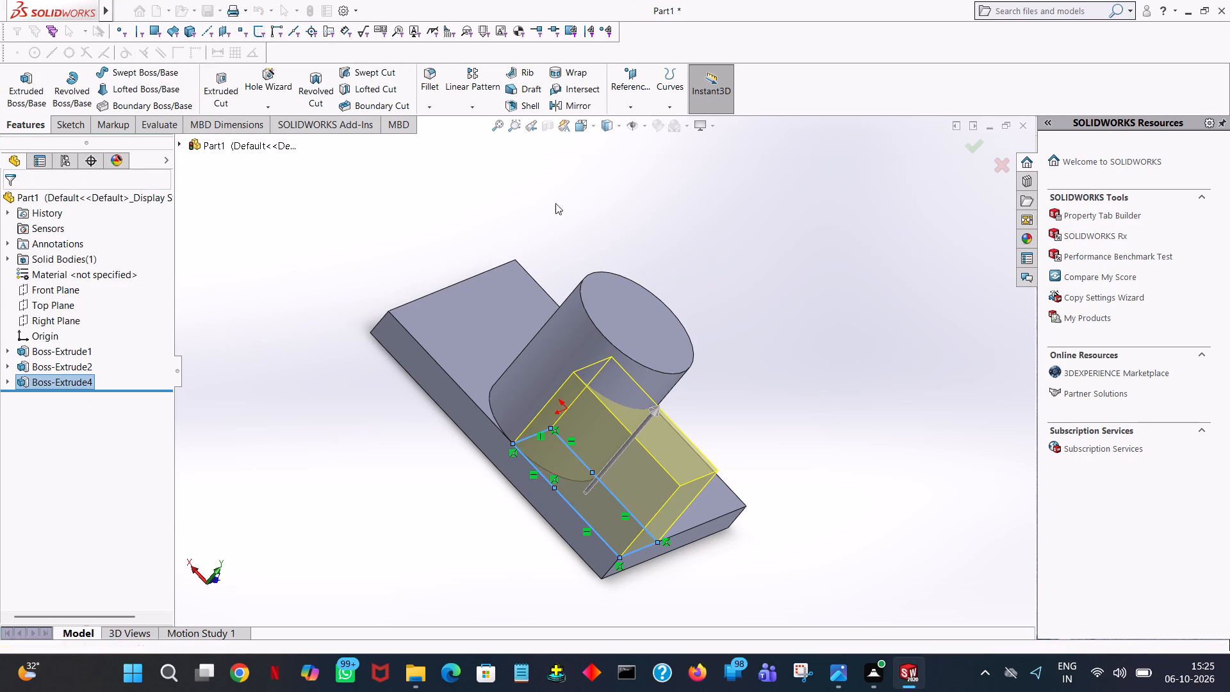
Fillet the edge where the corner block's top face meets the cylinder with a 2 mm radius.
middle_click_drag(766, 331, 687, 308)
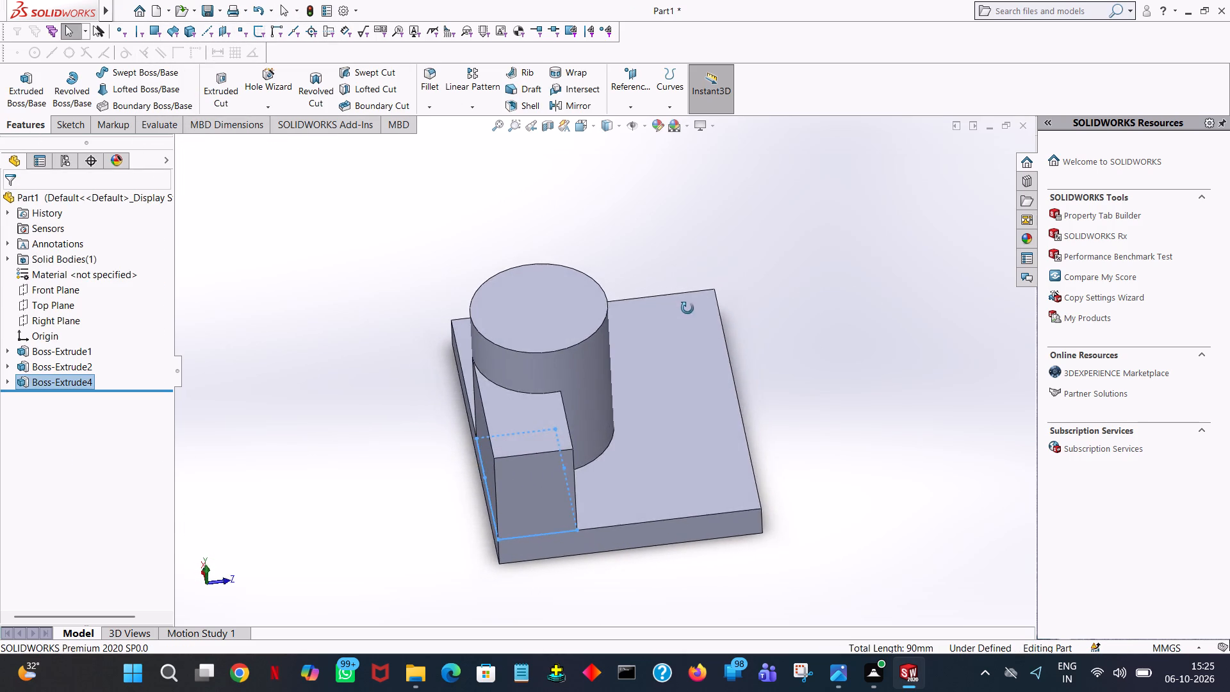
middle_click_drag(687, 308, 608, 299)
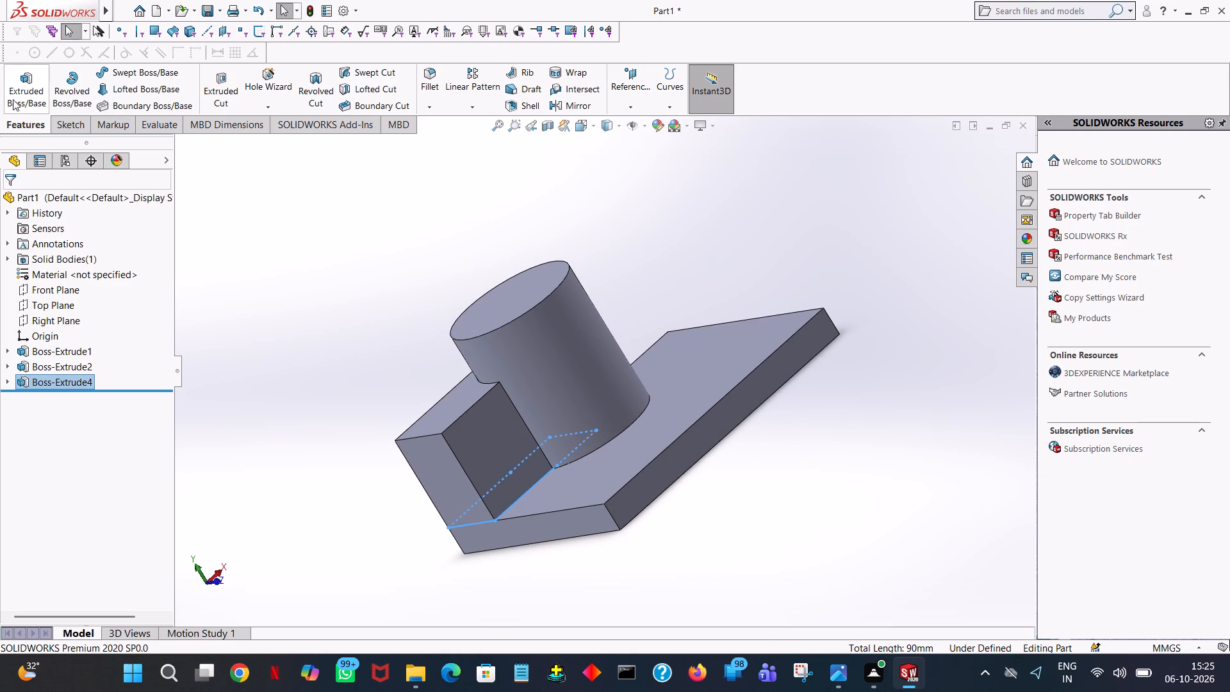
left_click(435, 85)
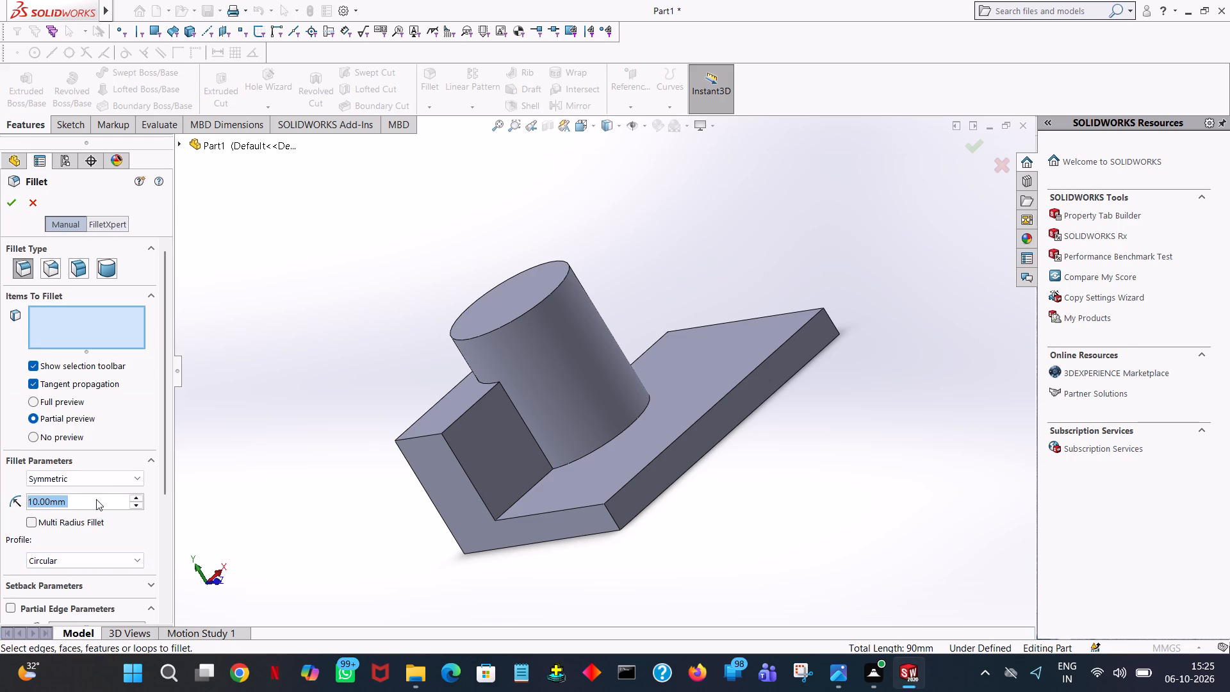
key("2")
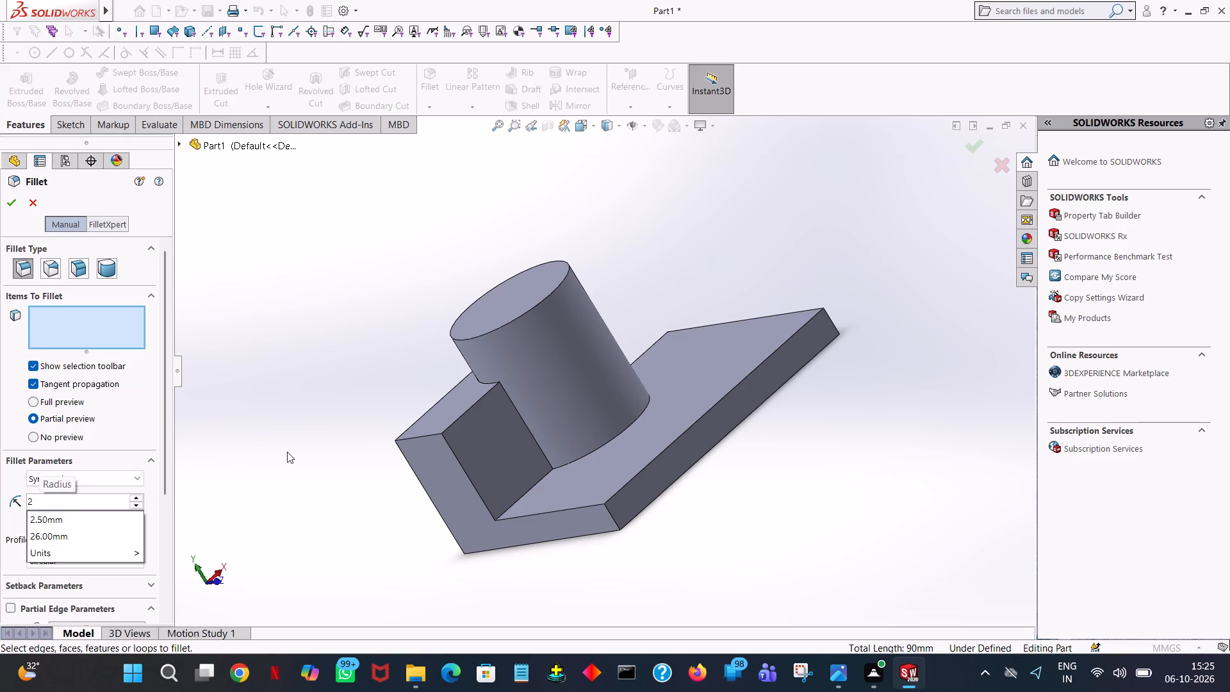
left_click(333, 372)
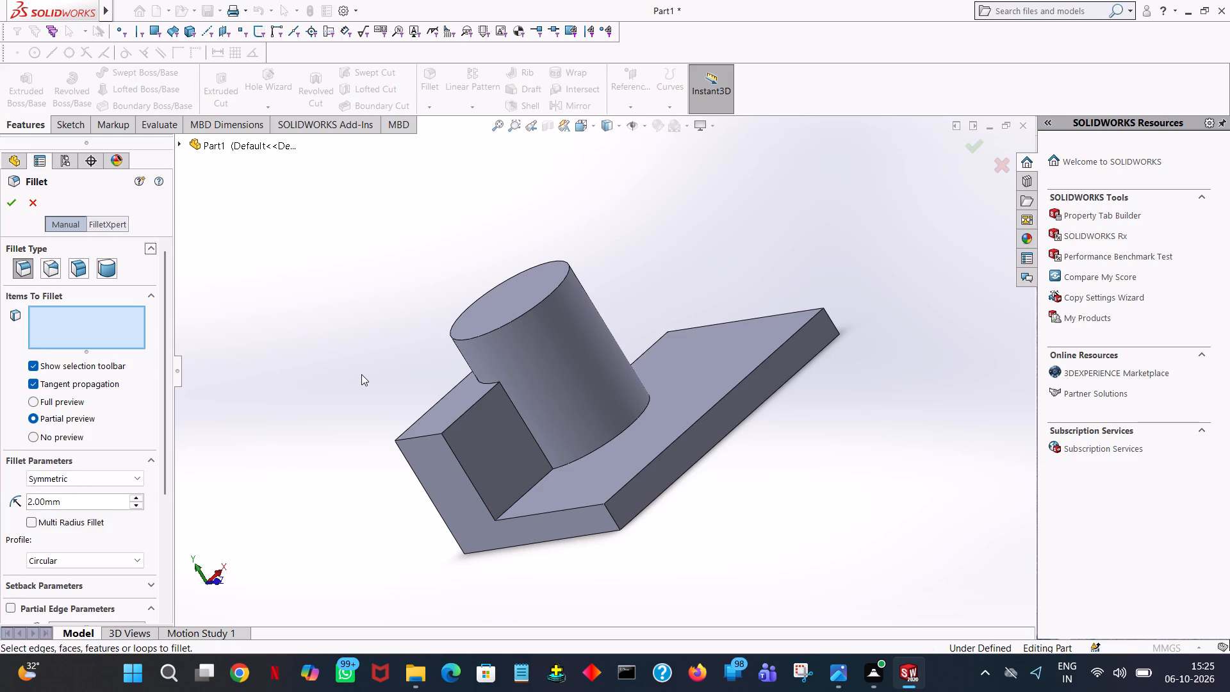
left_click(483, 381)
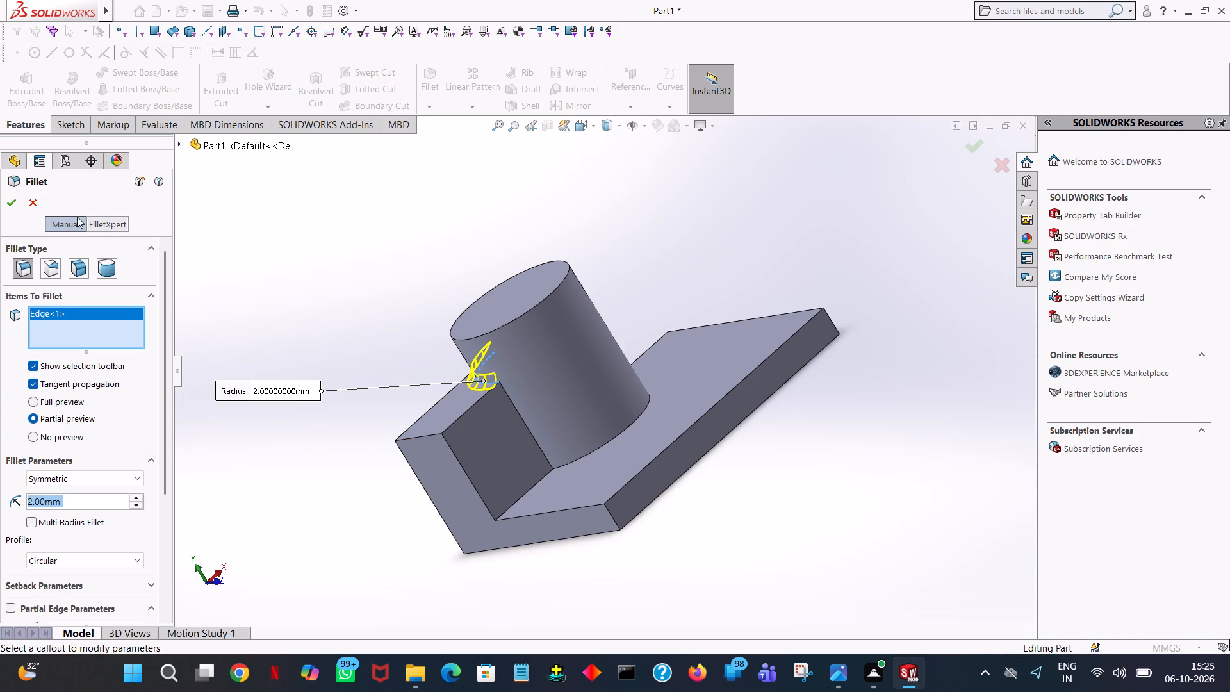
left_click(5, 208)
left_click(324, 222)
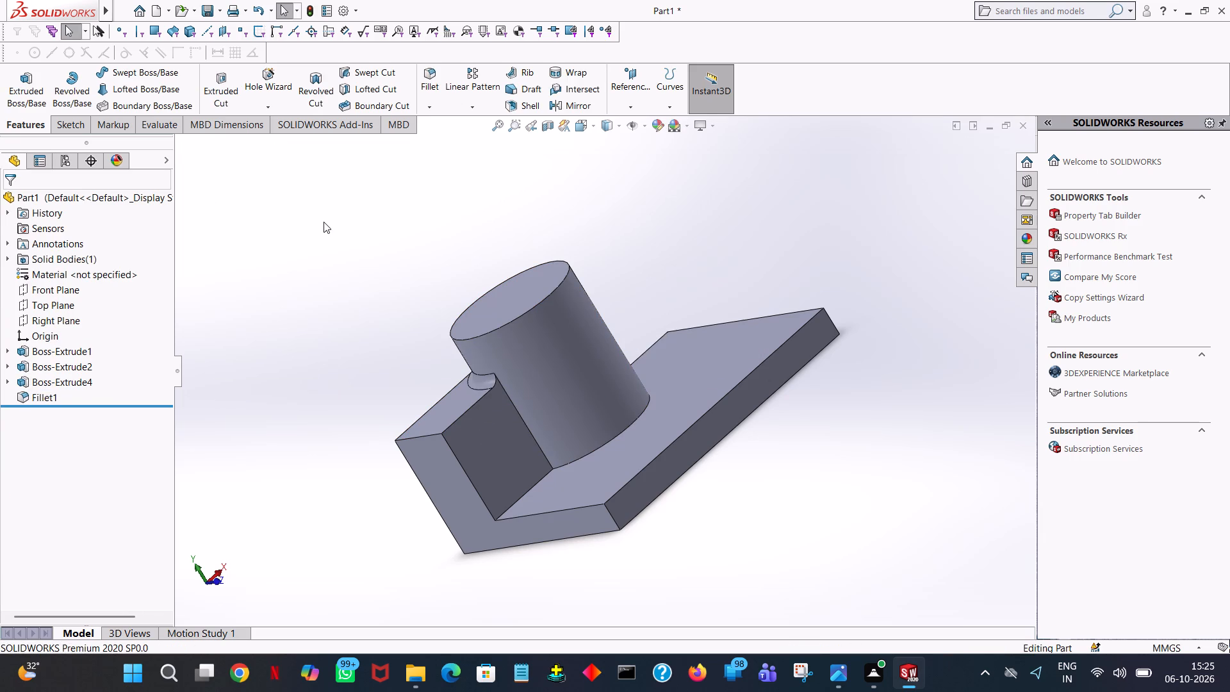
Start a boss extrusion sketch on the plate's long front side face, viewed straight on.
middle_click_drag(342, 227, 509, 230)
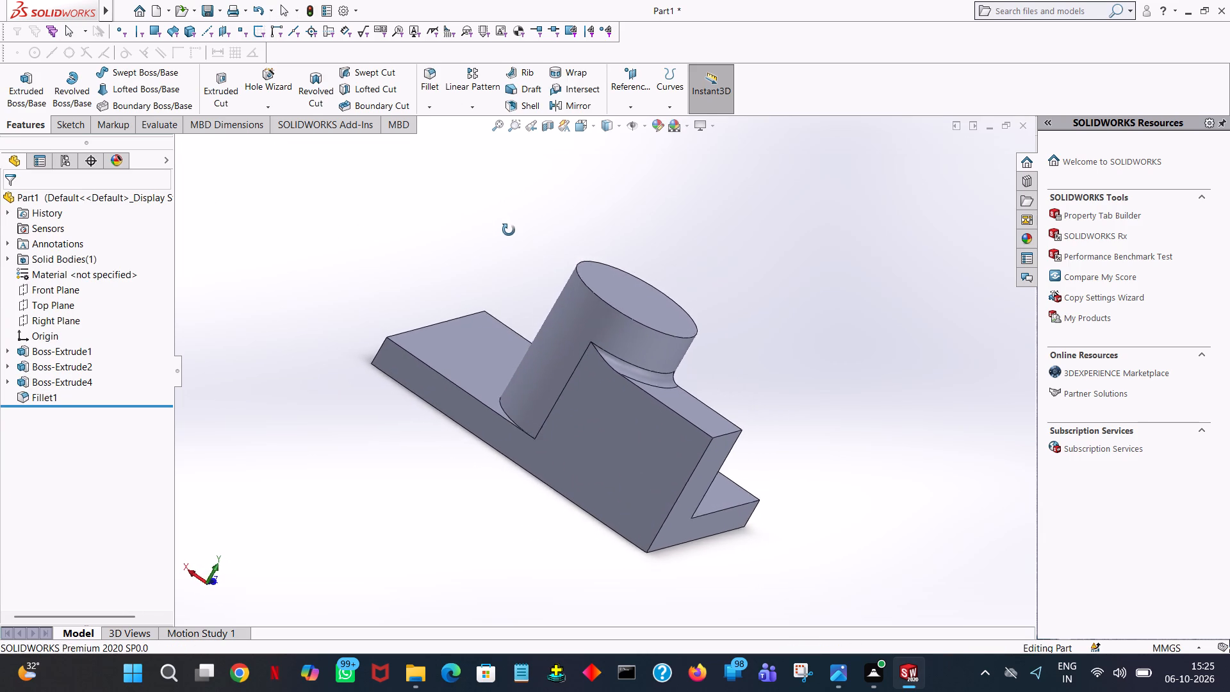
middle_click_drag(509, 230, 400, 243)
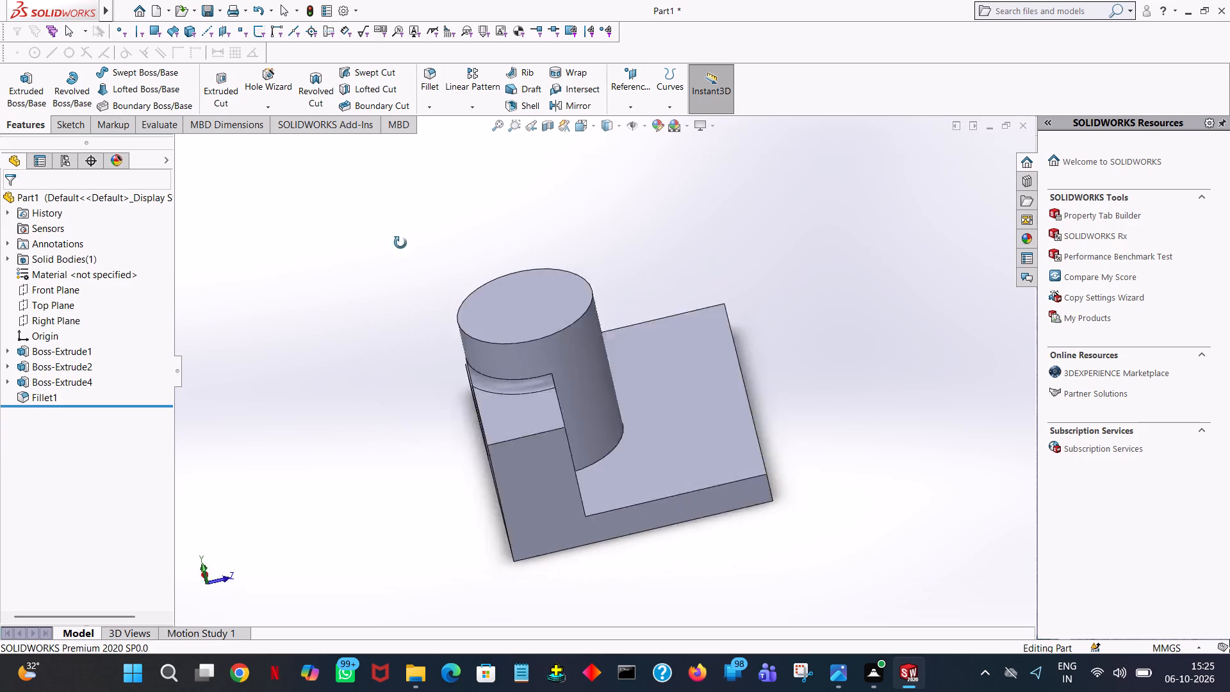
middle_click_drag(400, 243, 317, 350)
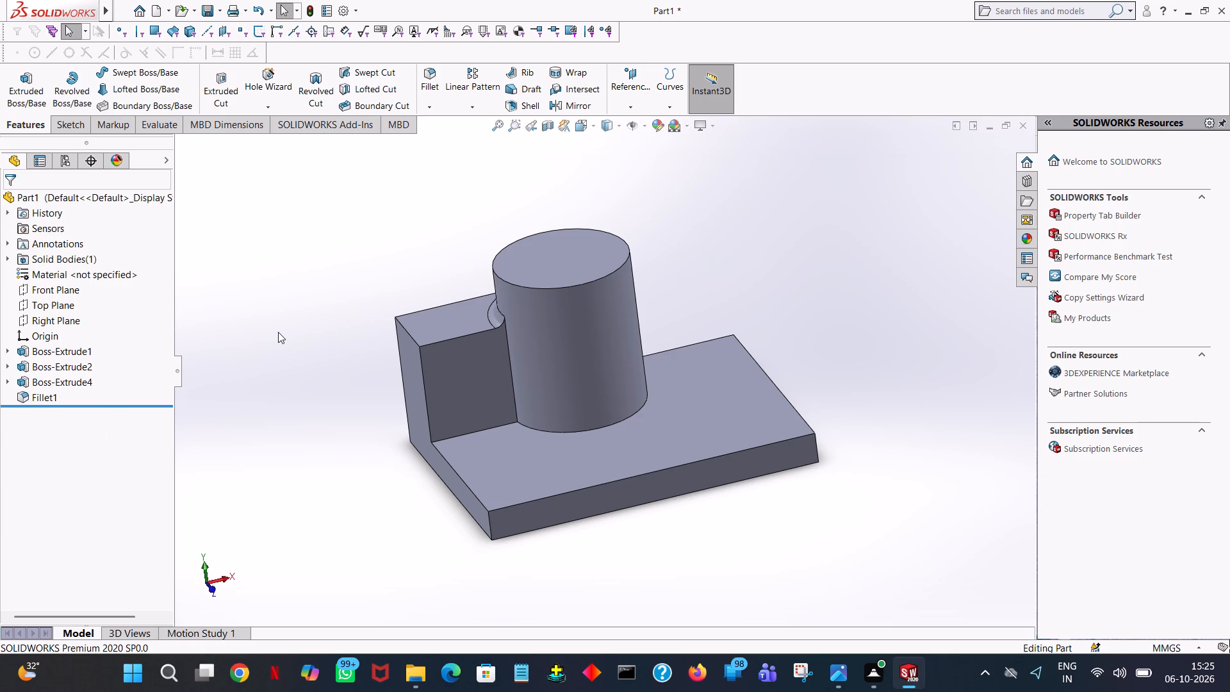
middle_click_drag(803, 438, 735, 422)
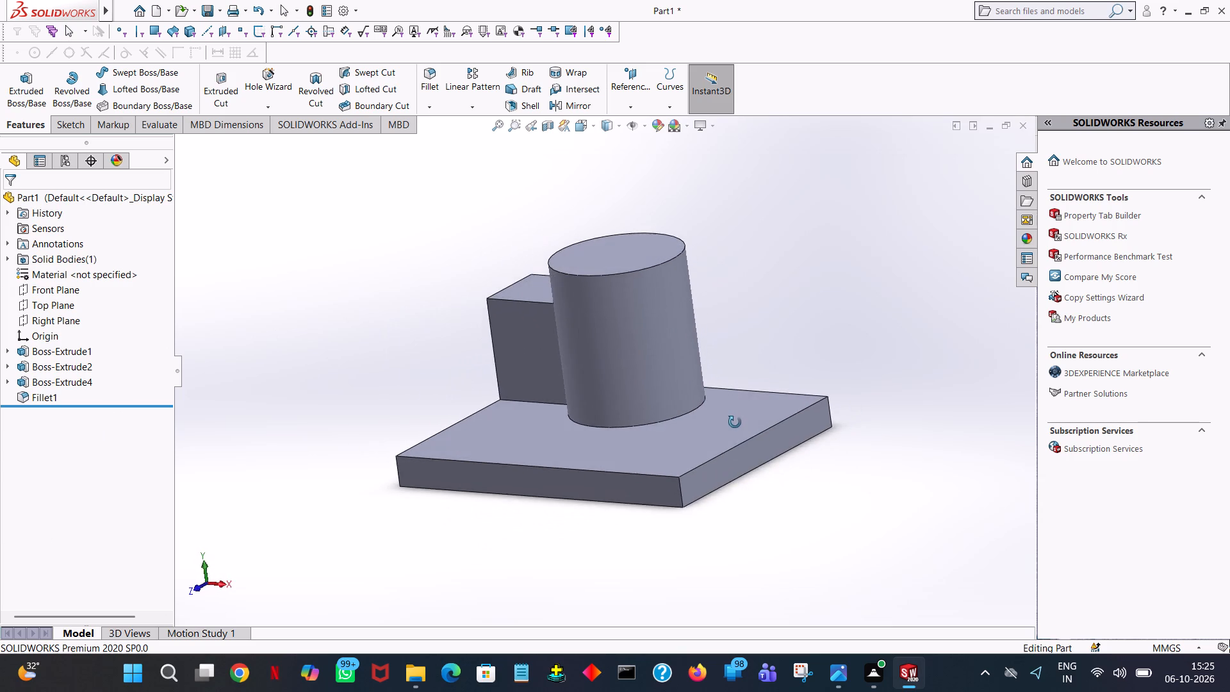
middle_click_drag(735, 422, 768, 377)
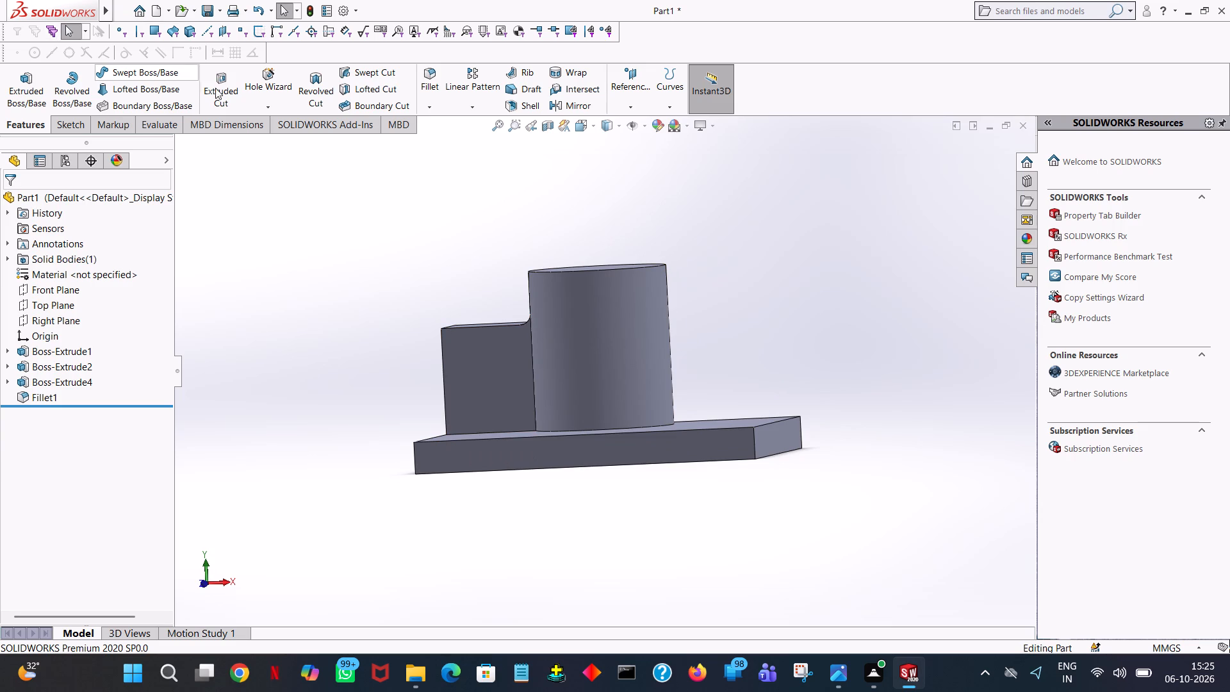
left_click(61, 128)
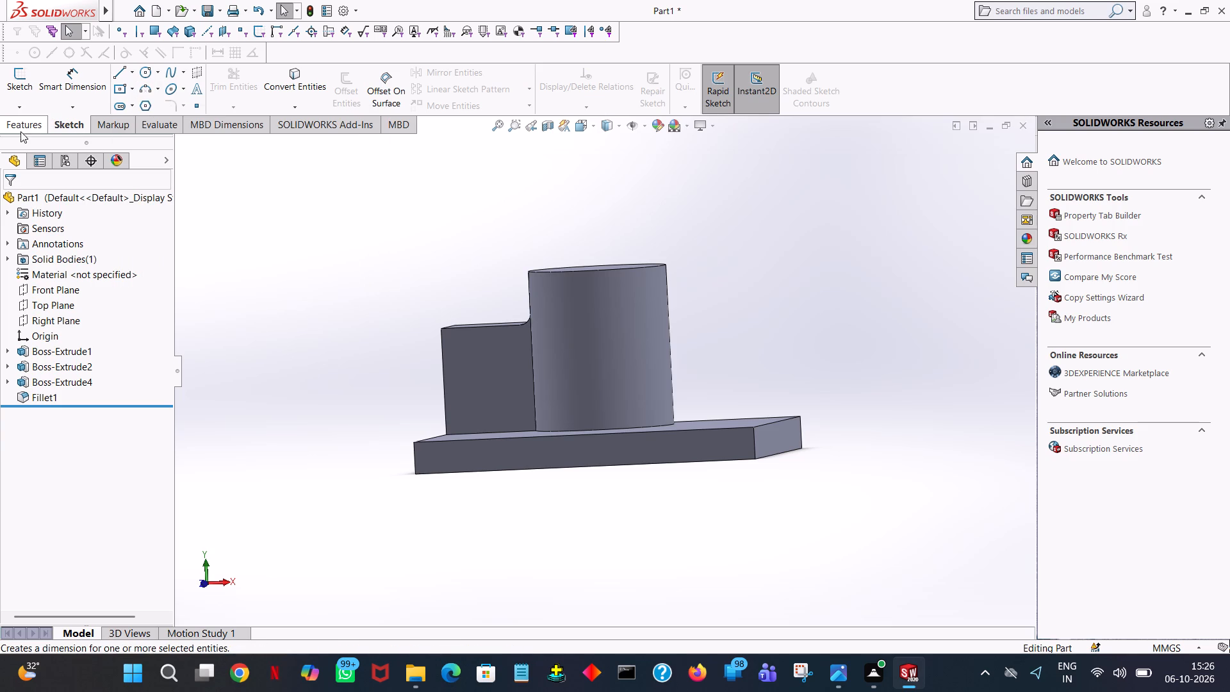
left_click(36, 121)
left_click(33, 97)
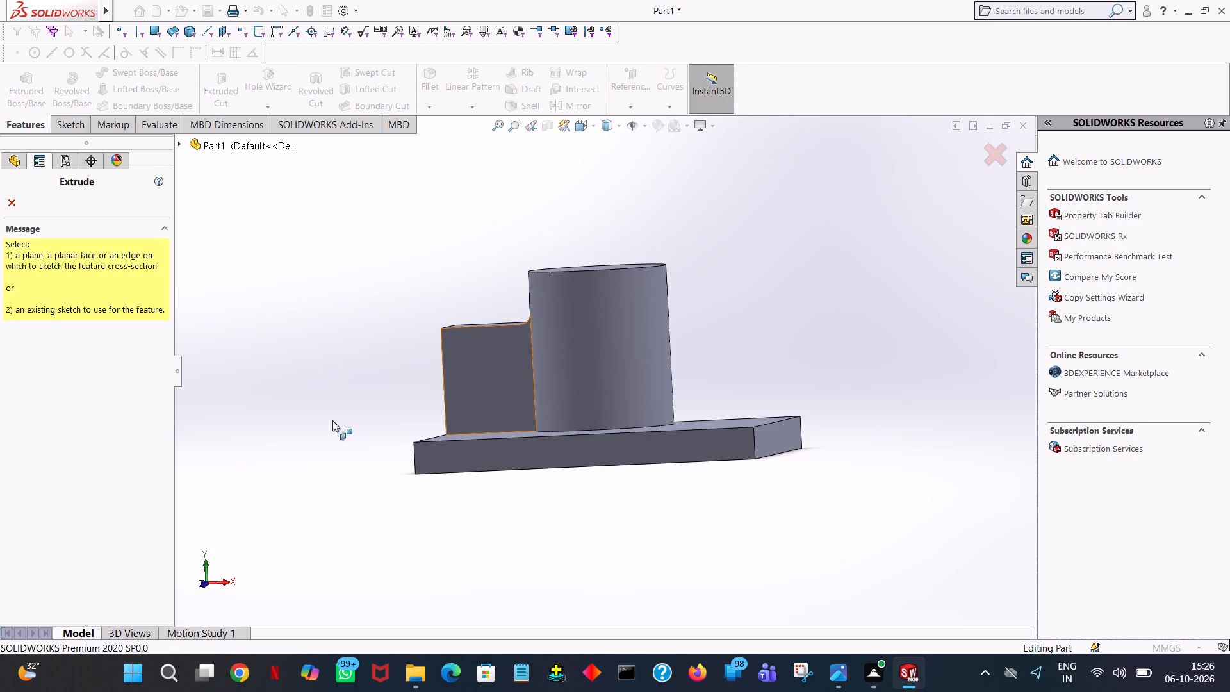
left_click(501, 452)
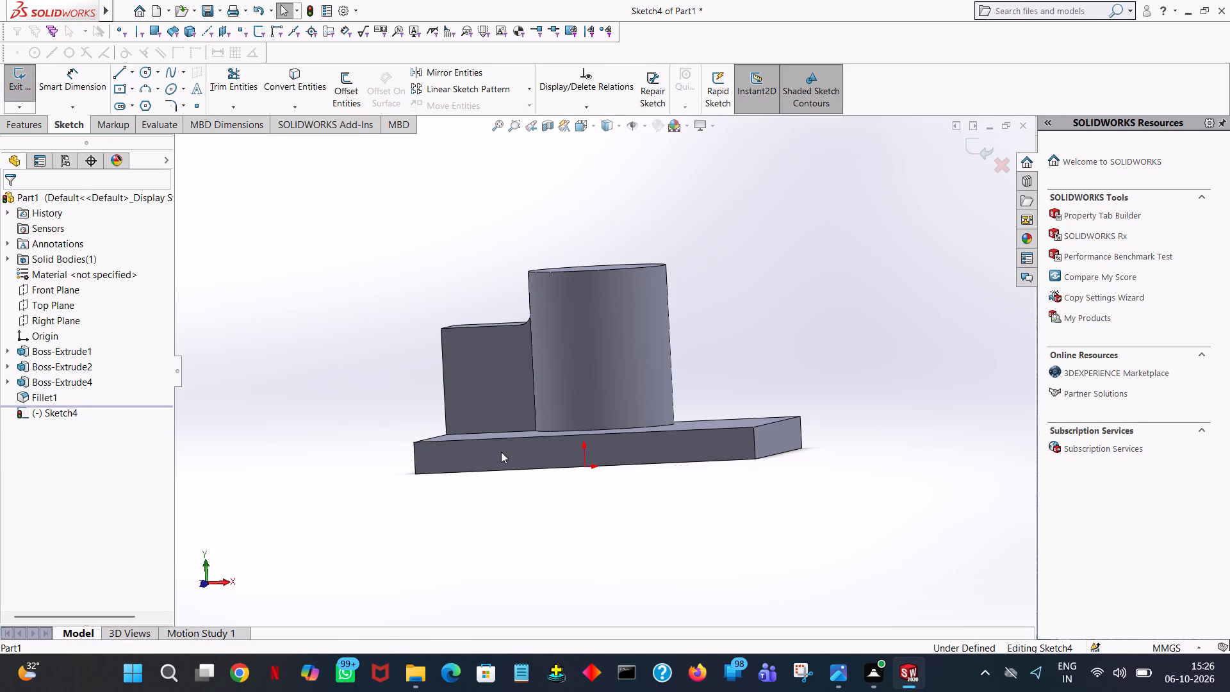
key("space")
left_click(154, 97)
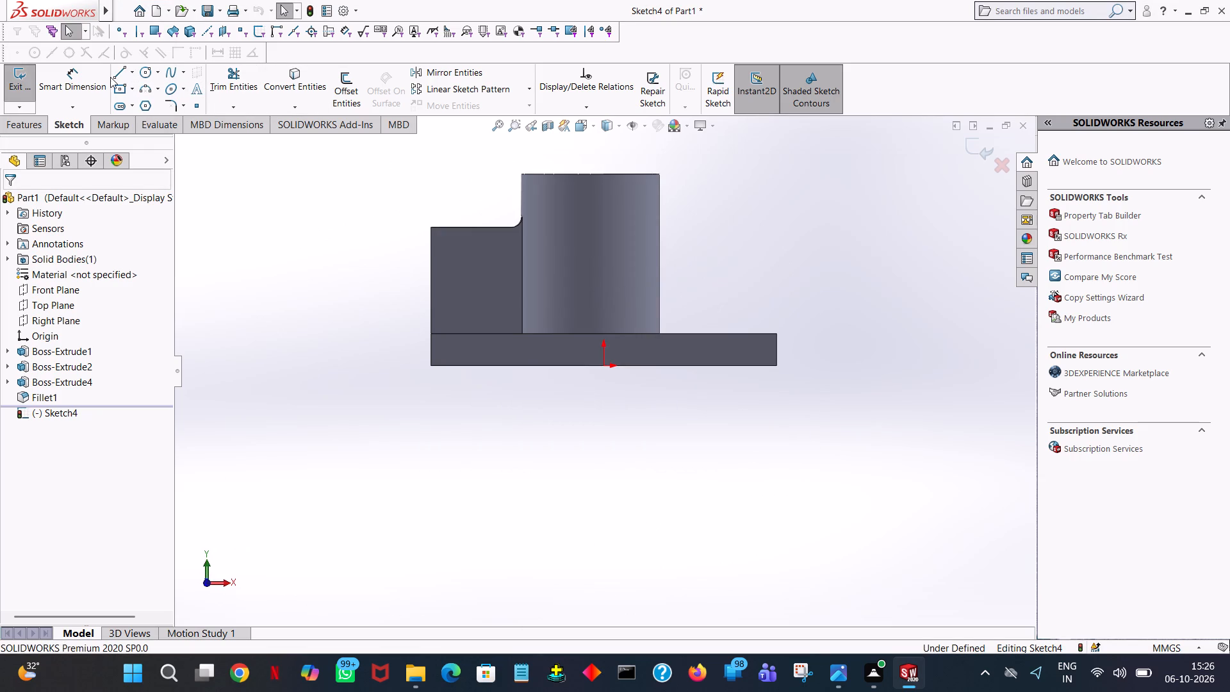
middle_click_drag(341, 241, 341, 332, "ctrl")
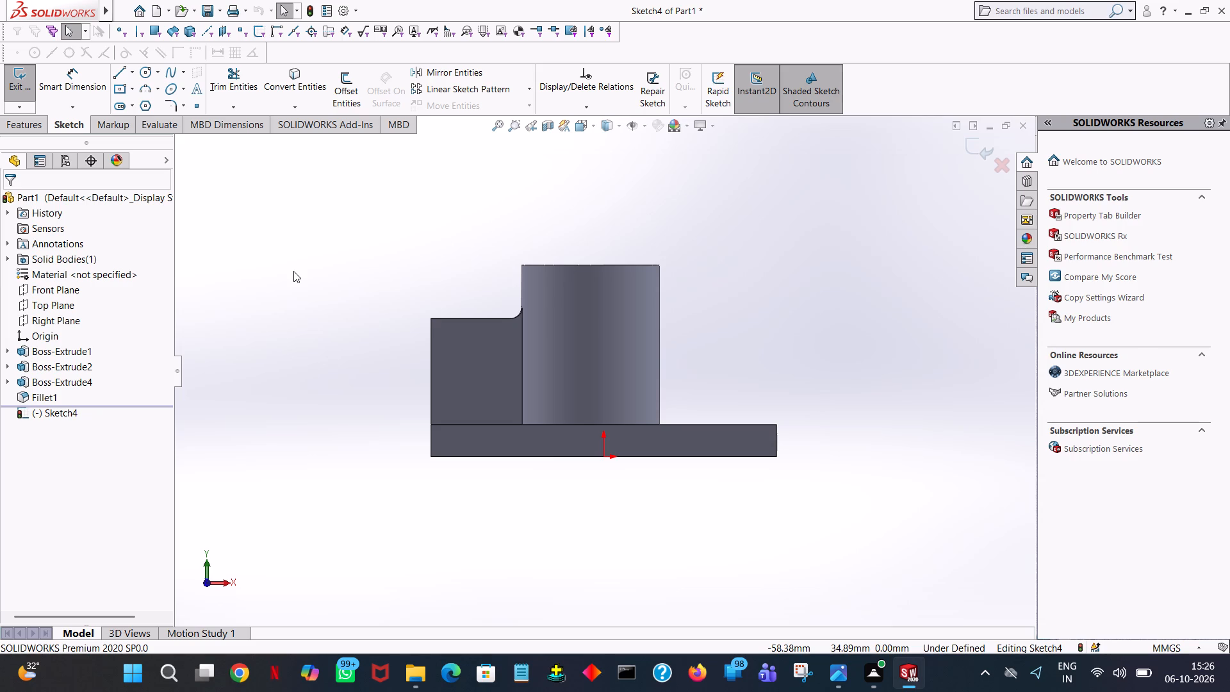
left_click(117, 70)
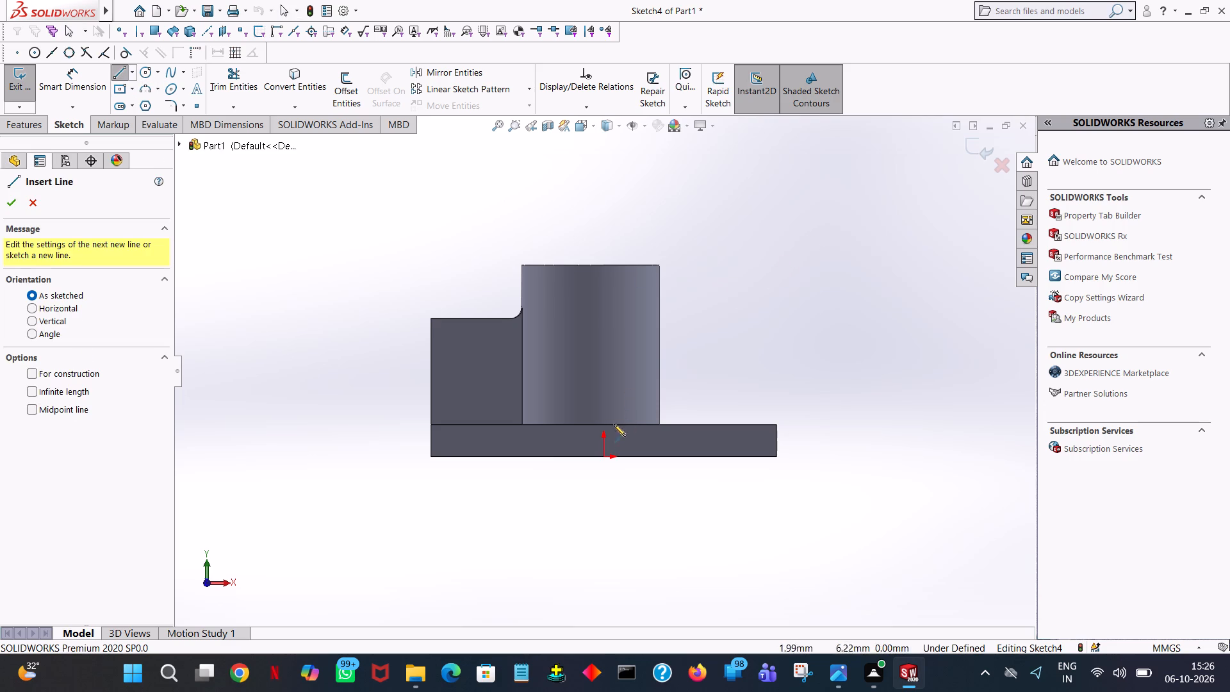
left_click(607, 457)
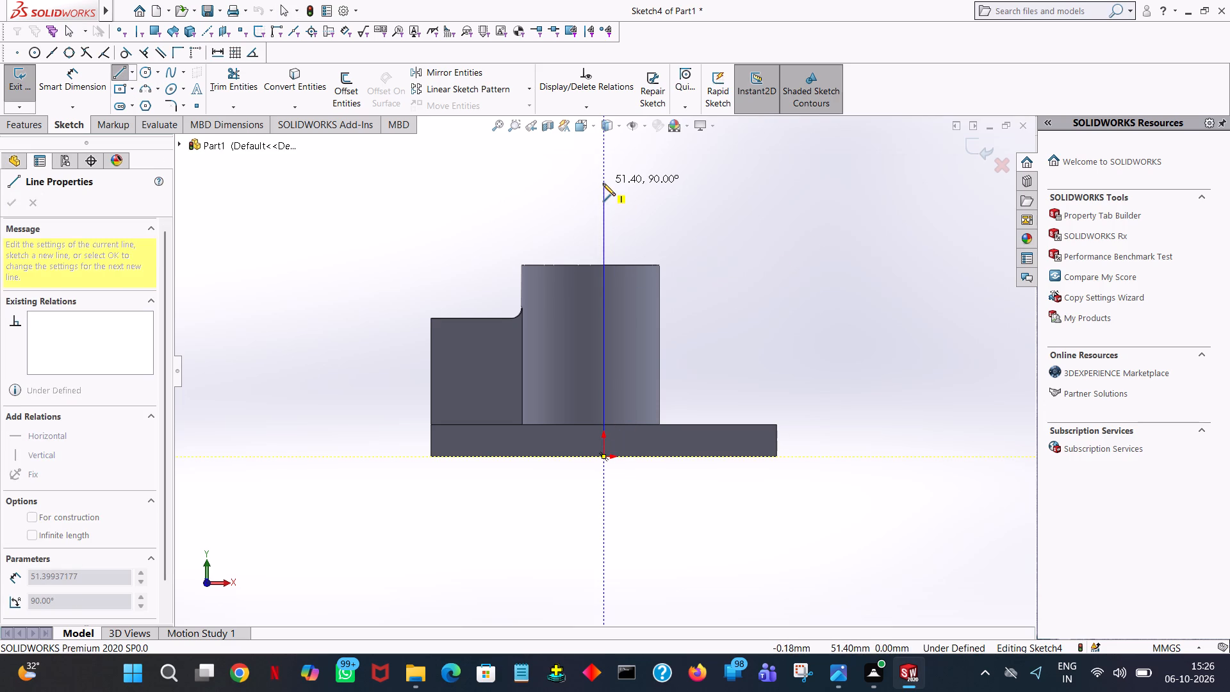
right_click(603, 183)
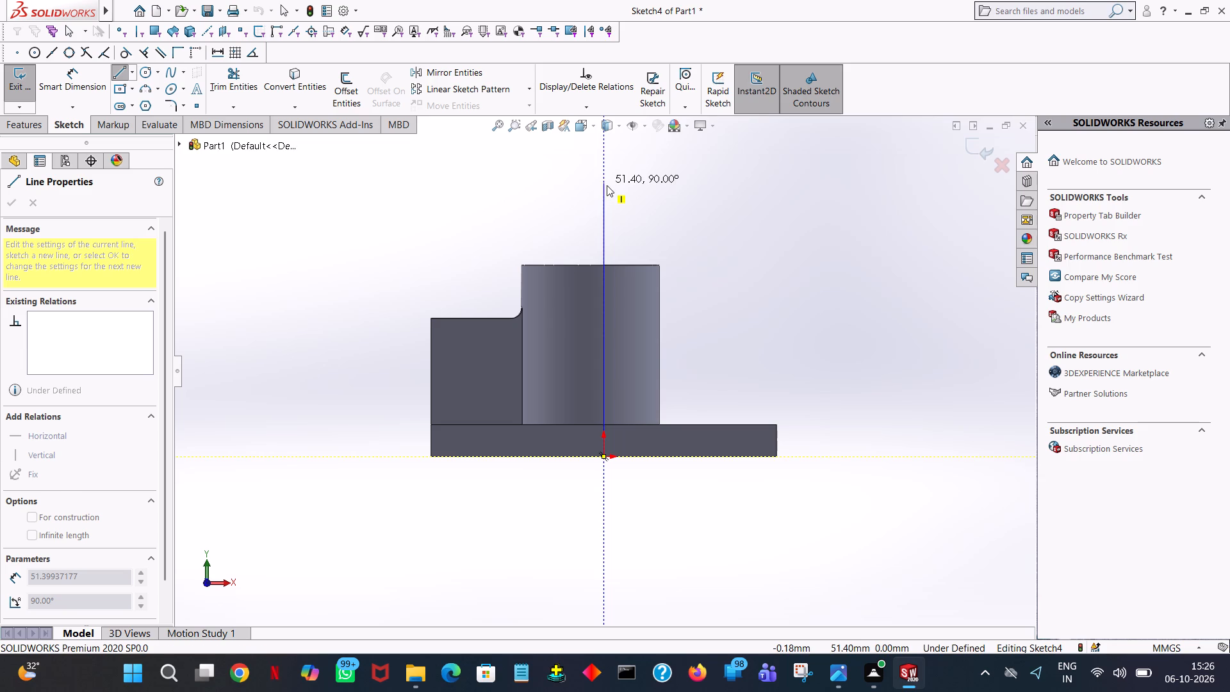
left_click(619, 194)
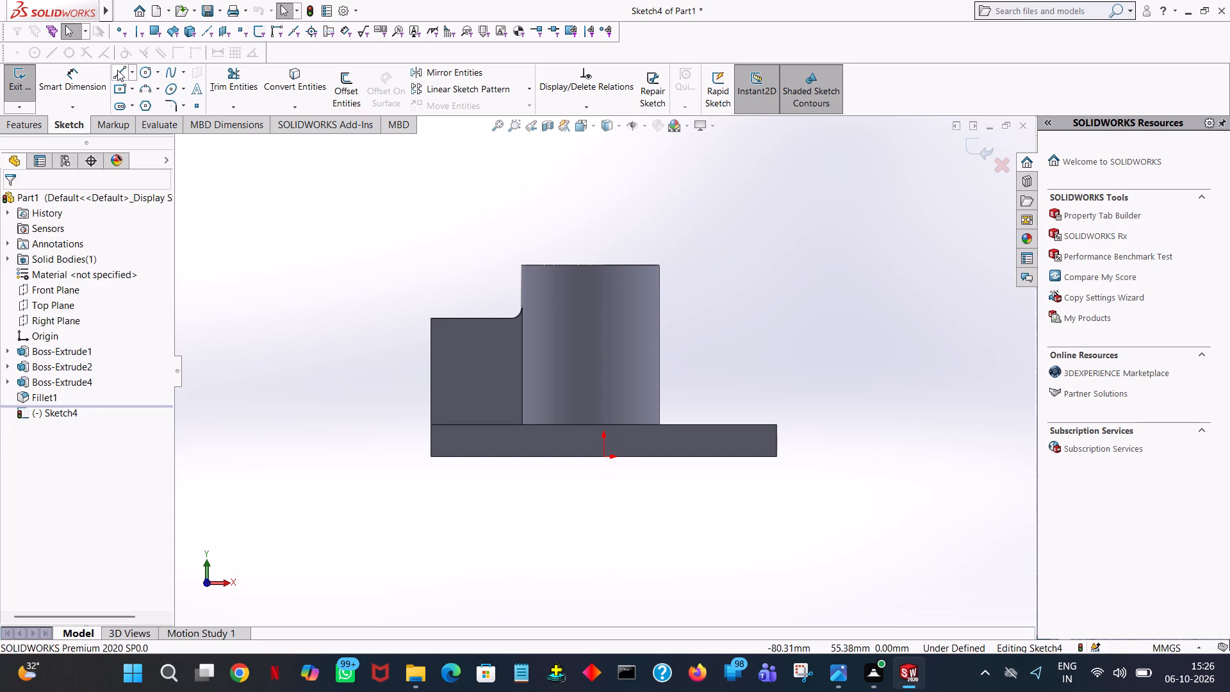
Sketch a vertical line of about 36 mm from the cylinder's top midpoint to the plate's bottom edge, continuing with an about 62 mm line at 44°.
left_click(117, 70)
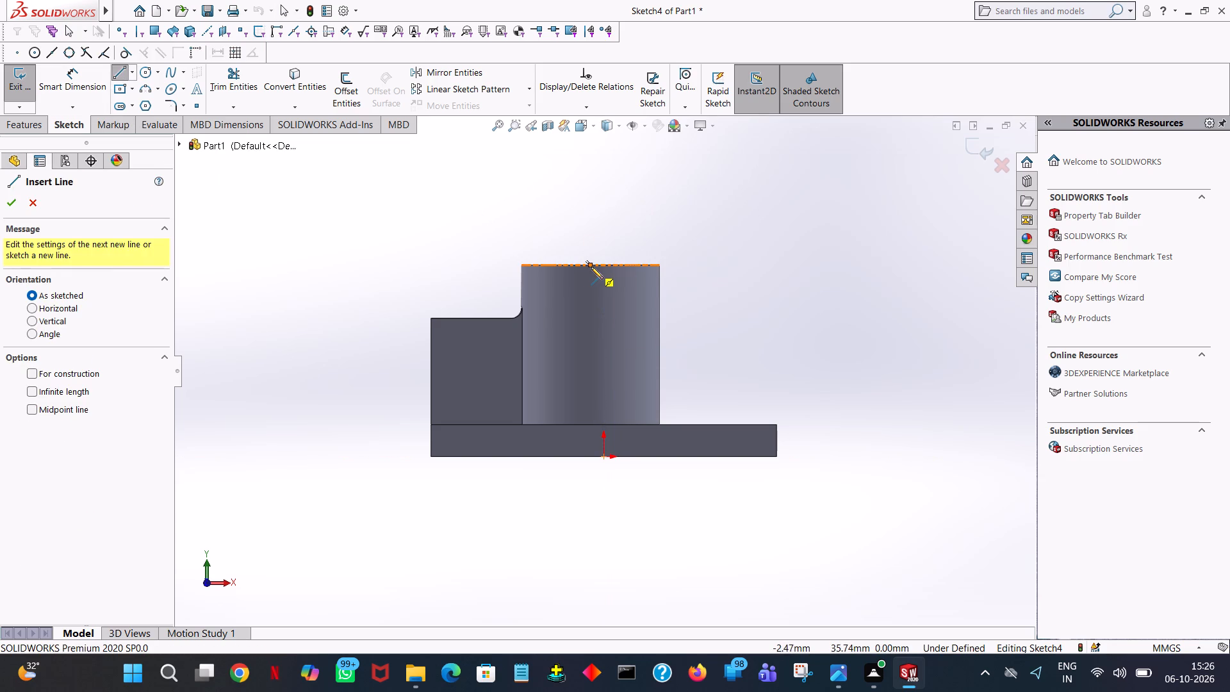
left_click(590, 262)
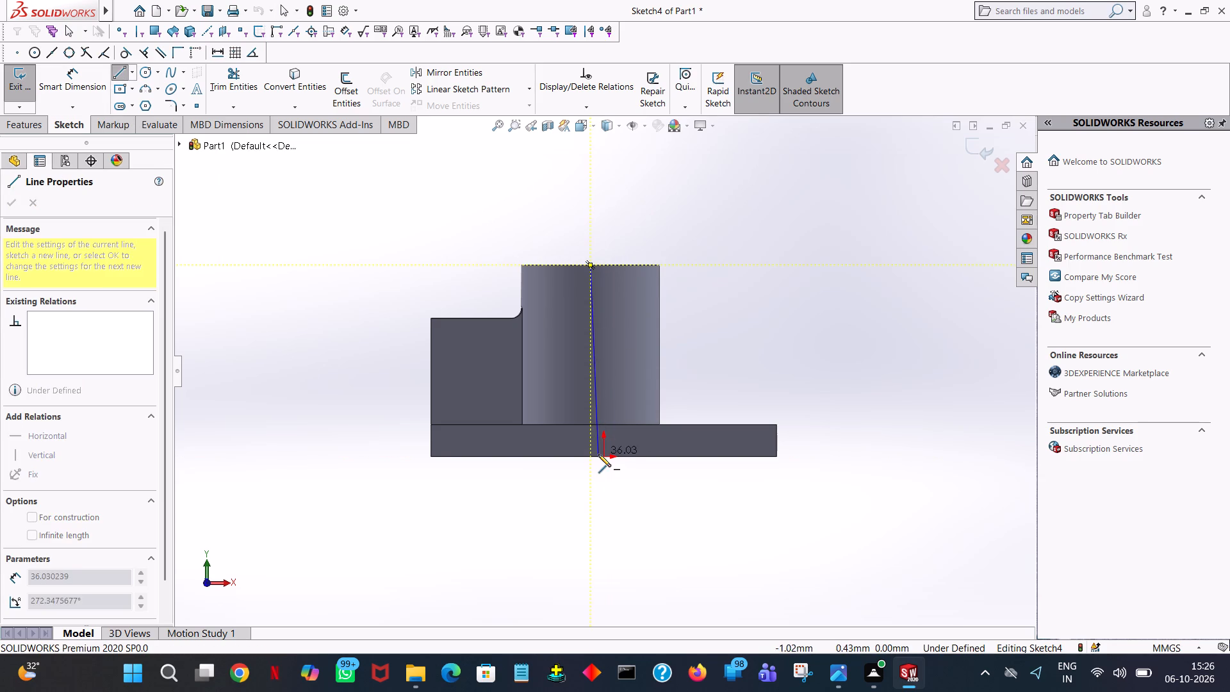
left_click(591, 456)
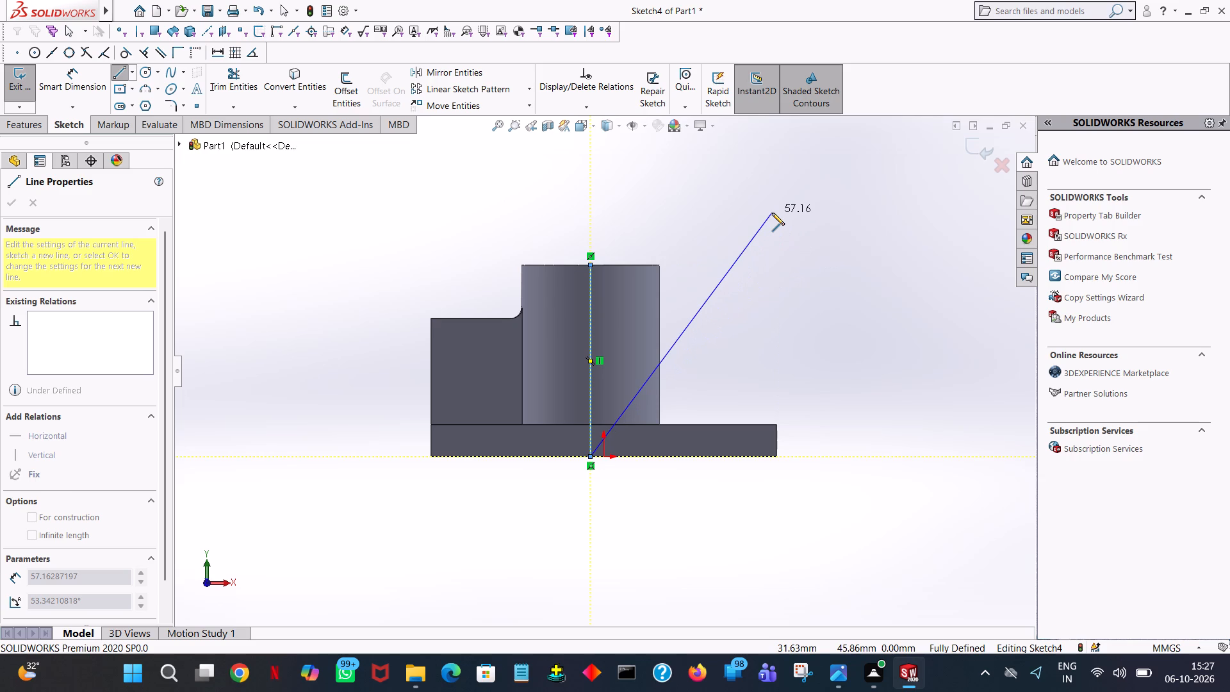
left_click(830, 226)
right_click(830, 226)
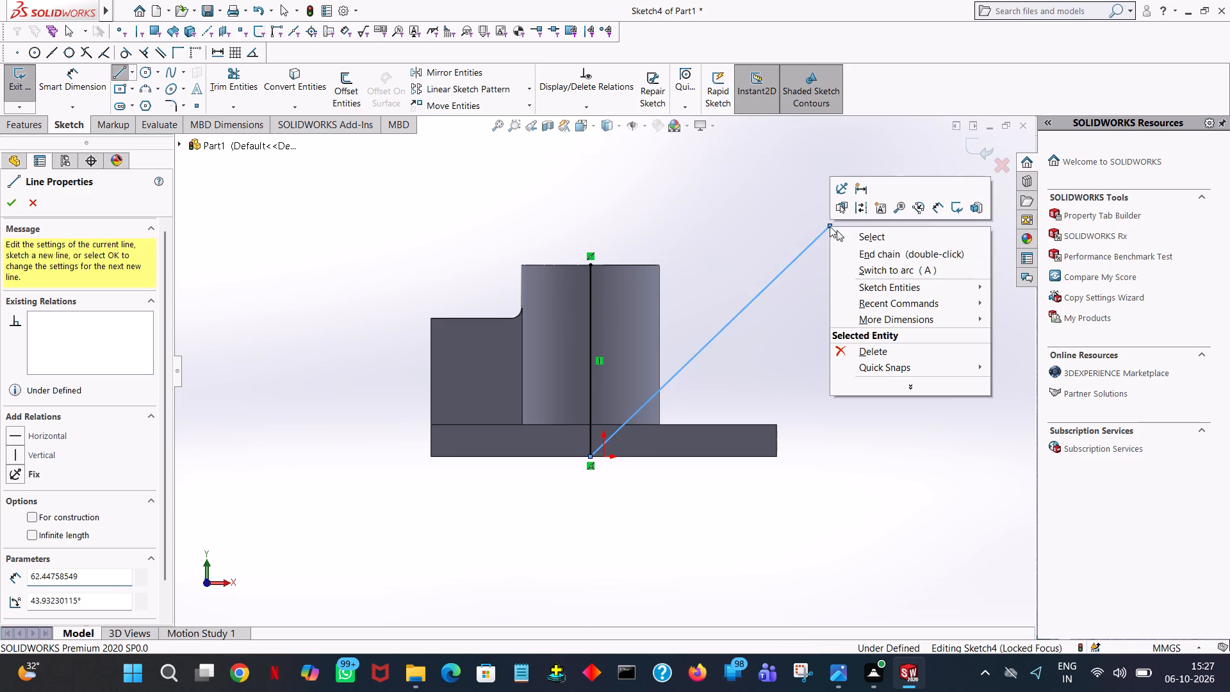
left_click(856, 245)
left_click(858, 239)
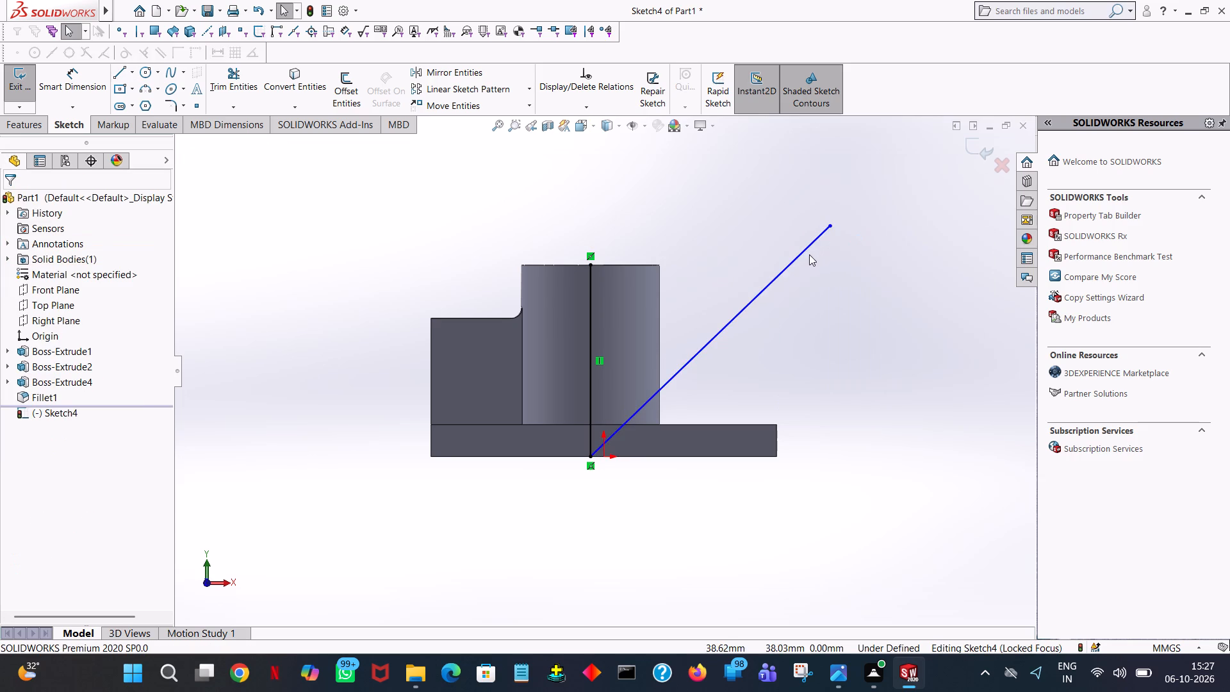
Set the inclined sketch line's angle to 45°.
left_click(802, 250)
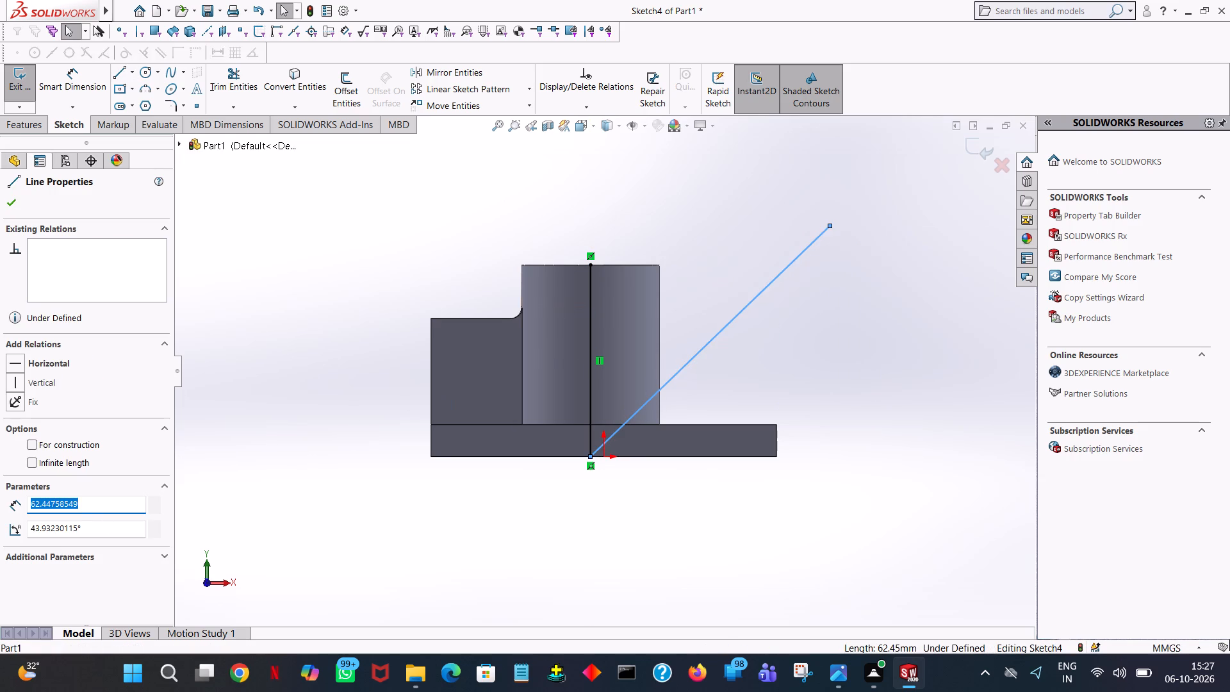
double_click(93, 522)
type("45")
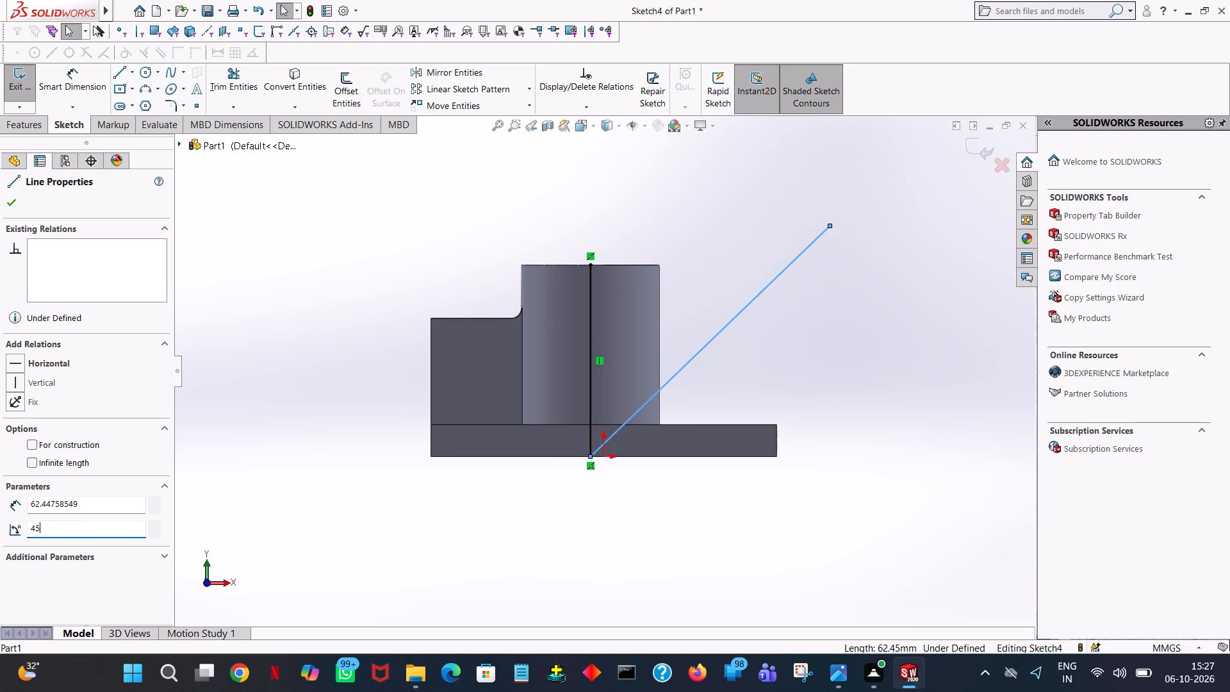
key("Return")
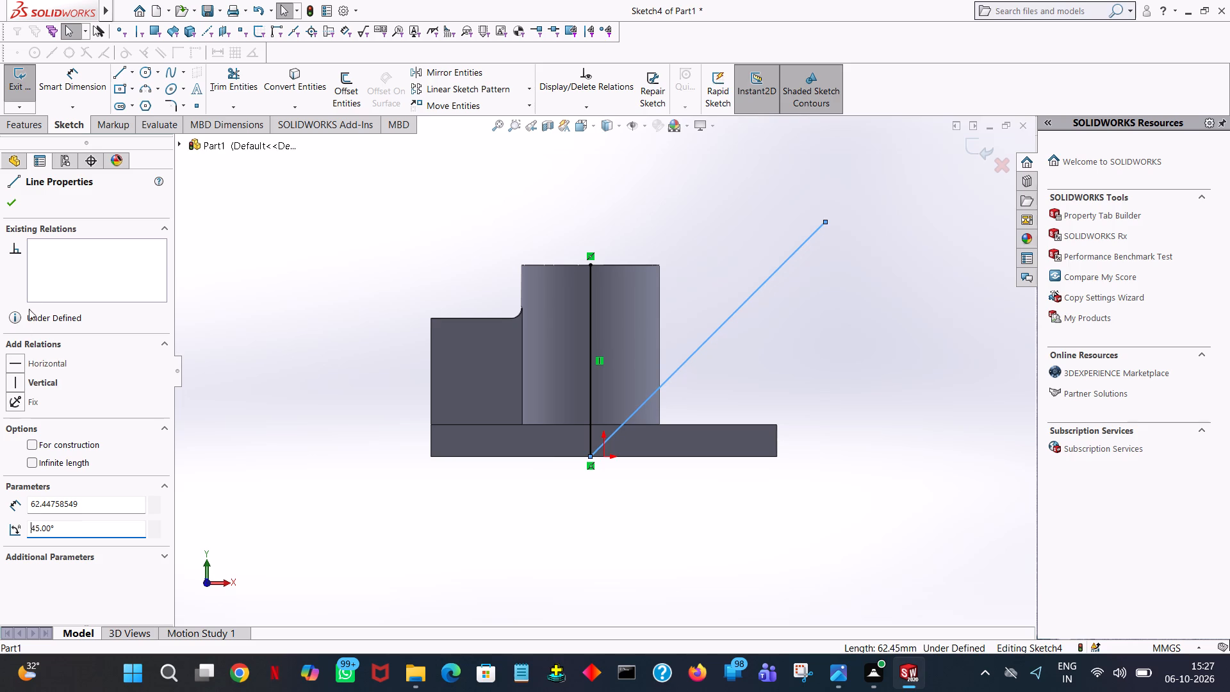
left_click(12, 209)
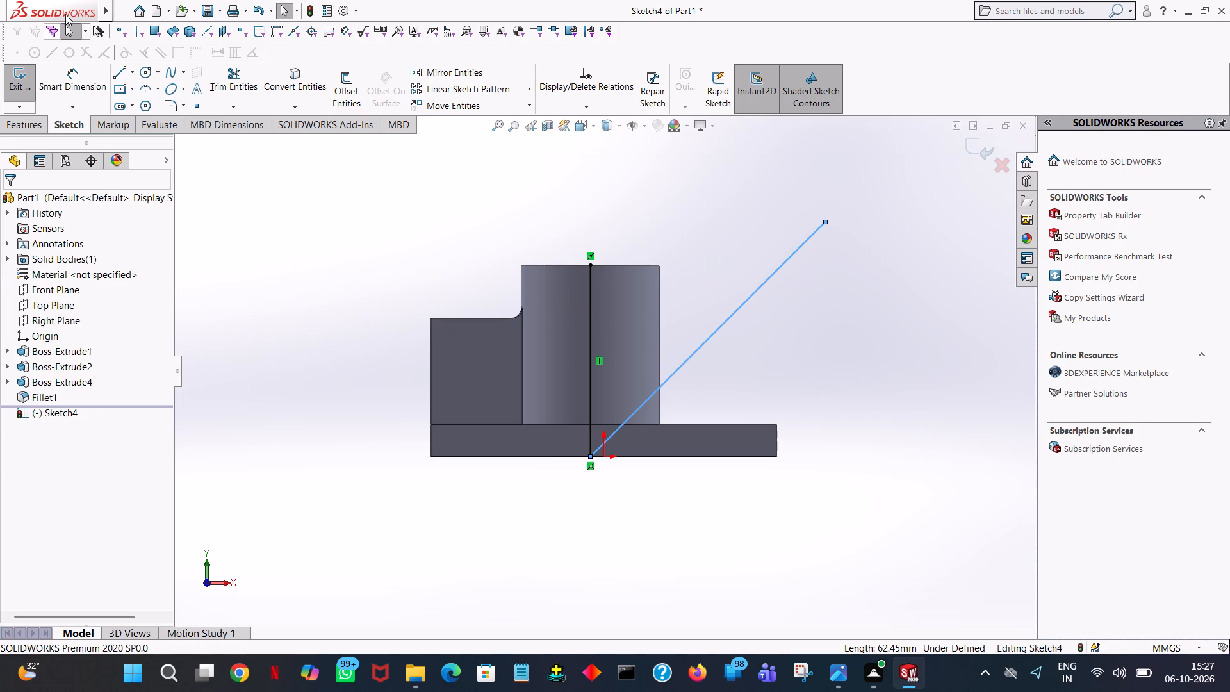
left_click(516, 202)
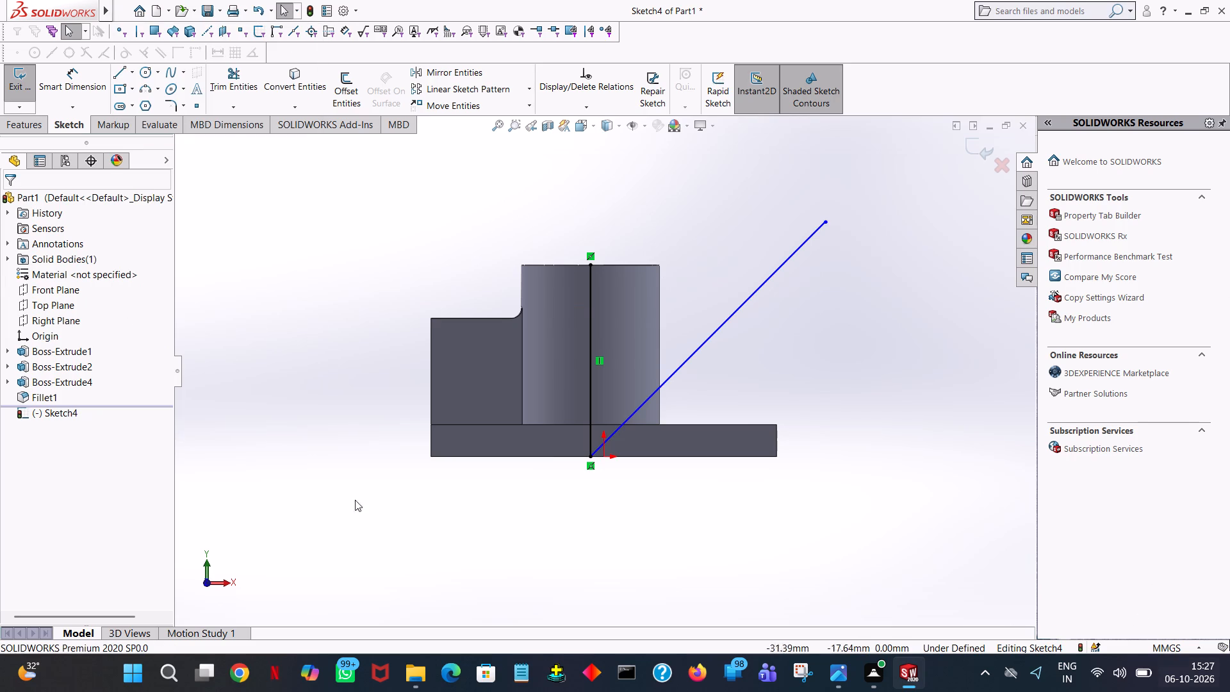
Sketch a 35 mm vertical line from the plate's bottom corner opposite the corner block up to the inclined line.
left_click(69, 78)
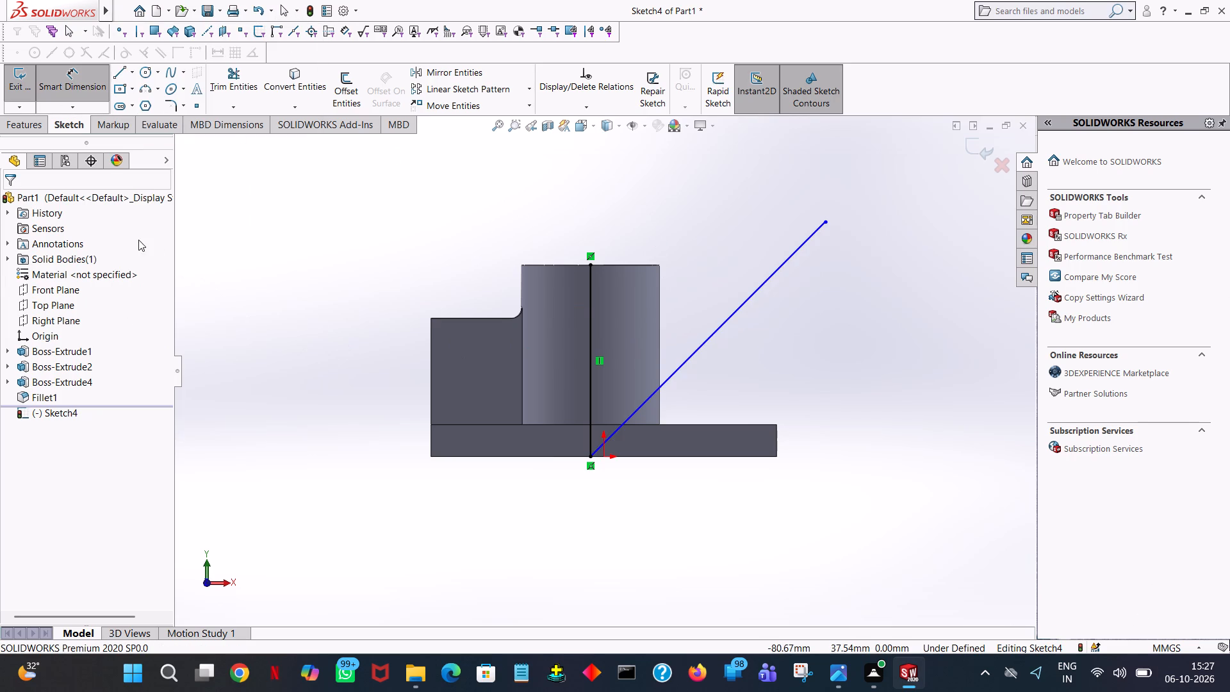
left_click(115, 78)
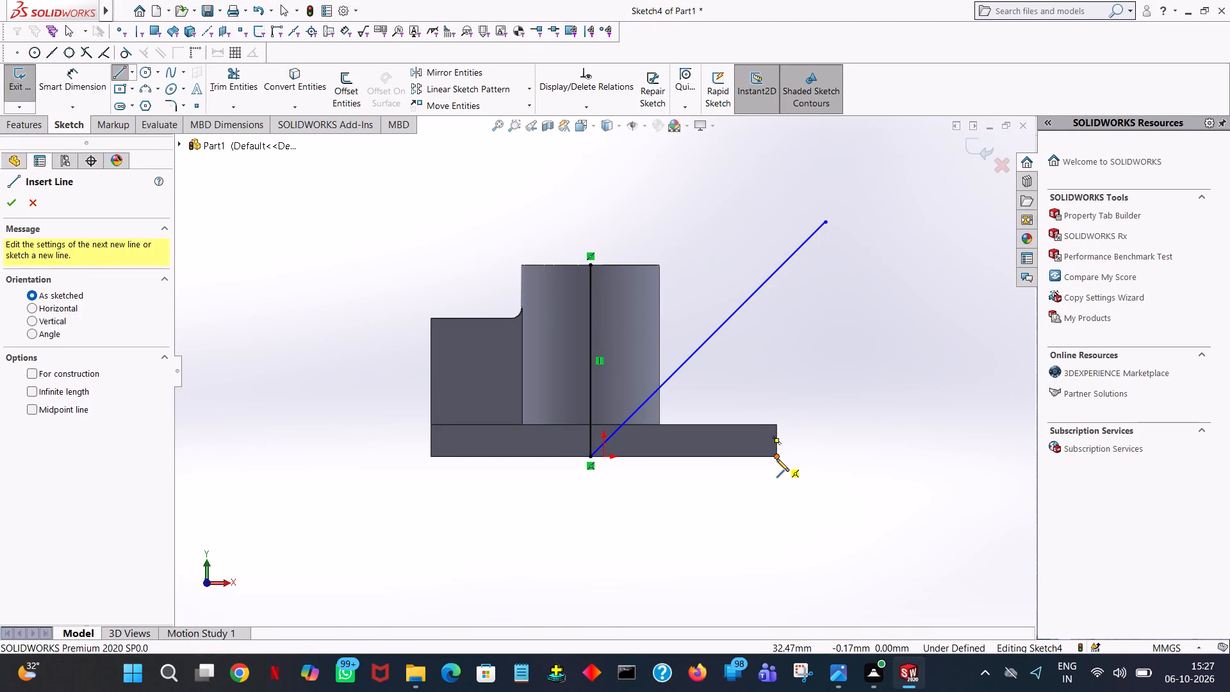
left_click(776, 459)
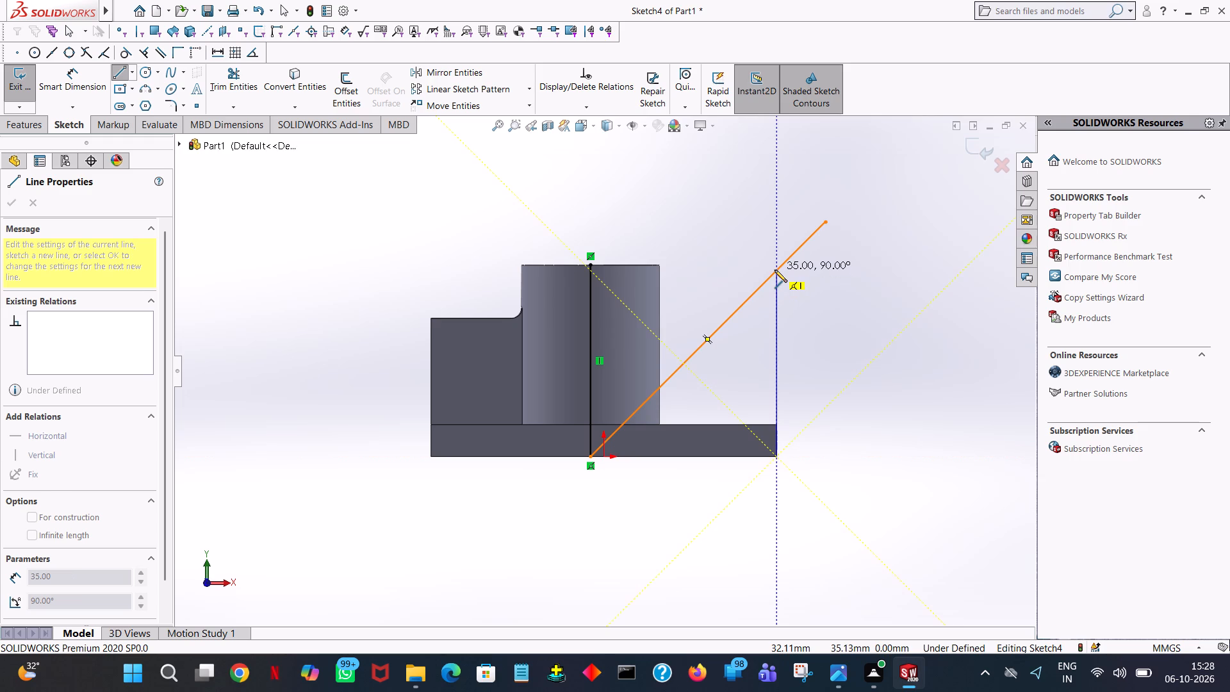
left_click(775, 270)
right_click(775, 270)
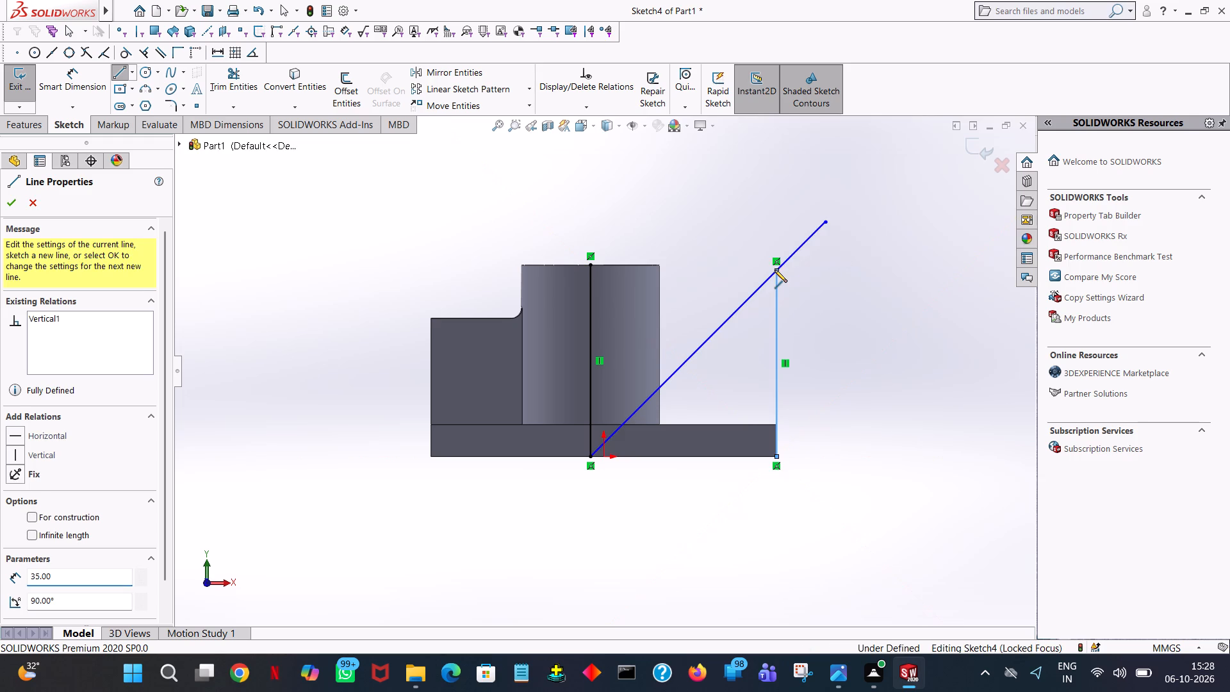
left_click(797, 276)
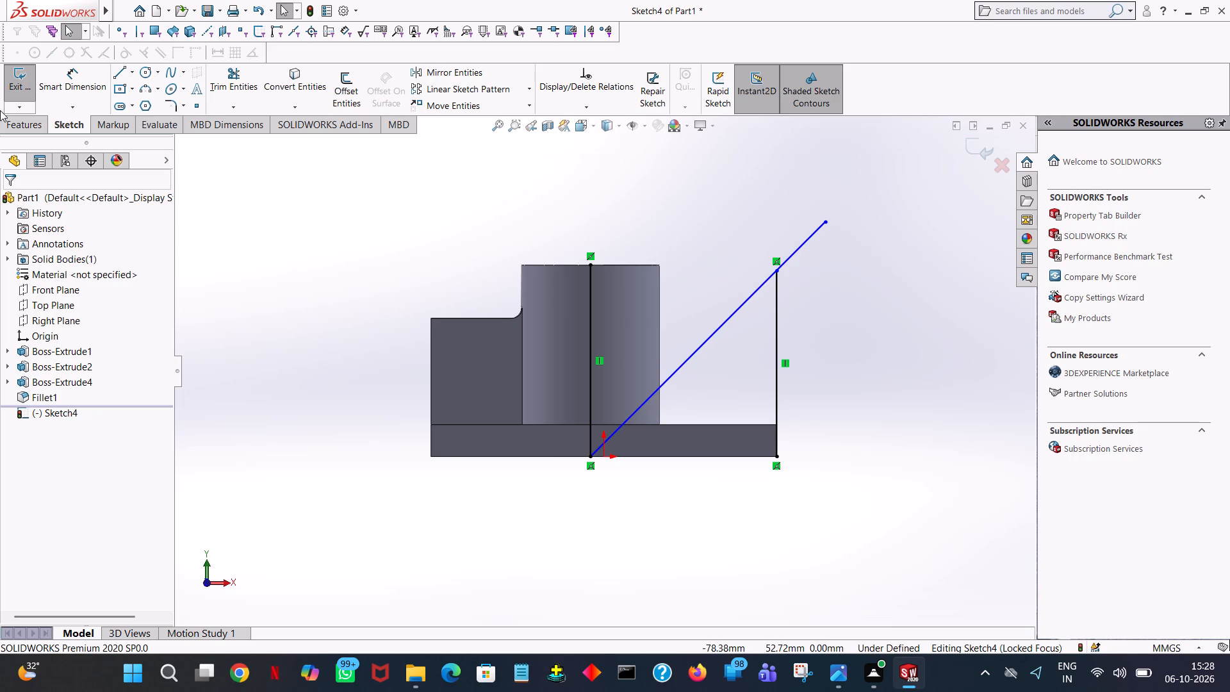
Trim the inclined line's end that extends past the 35 mm vertical line, using Trim to closest.
left_click(247, 75)
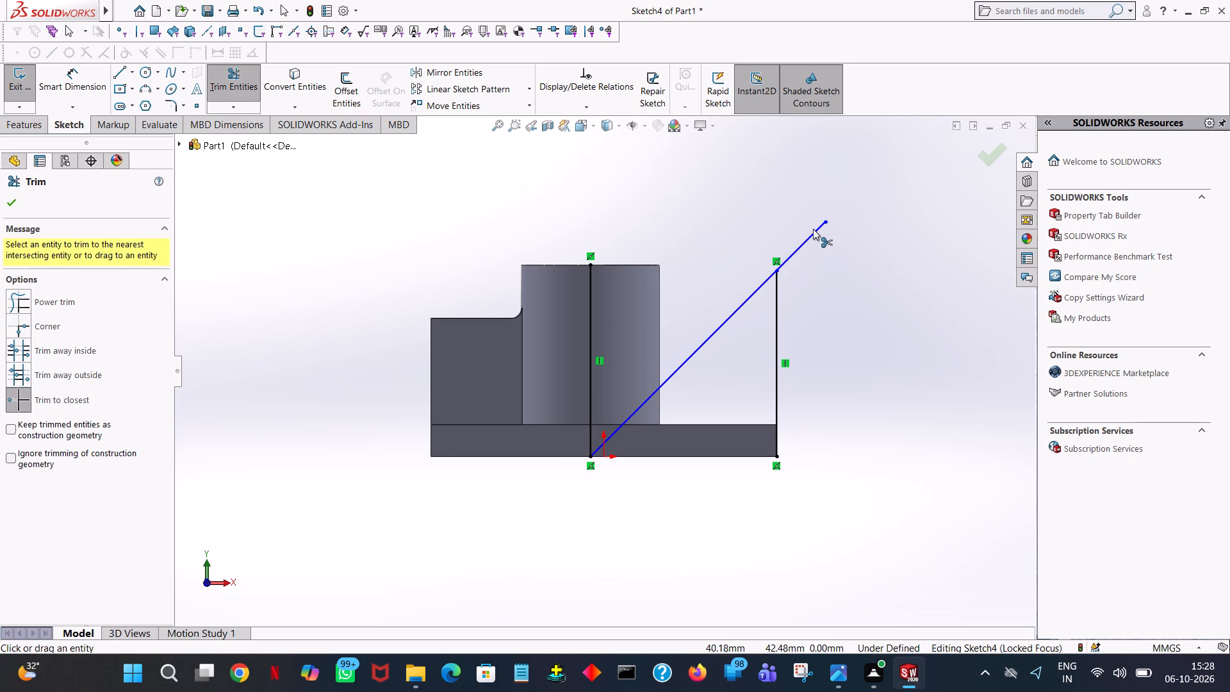
left_click(812, 235)
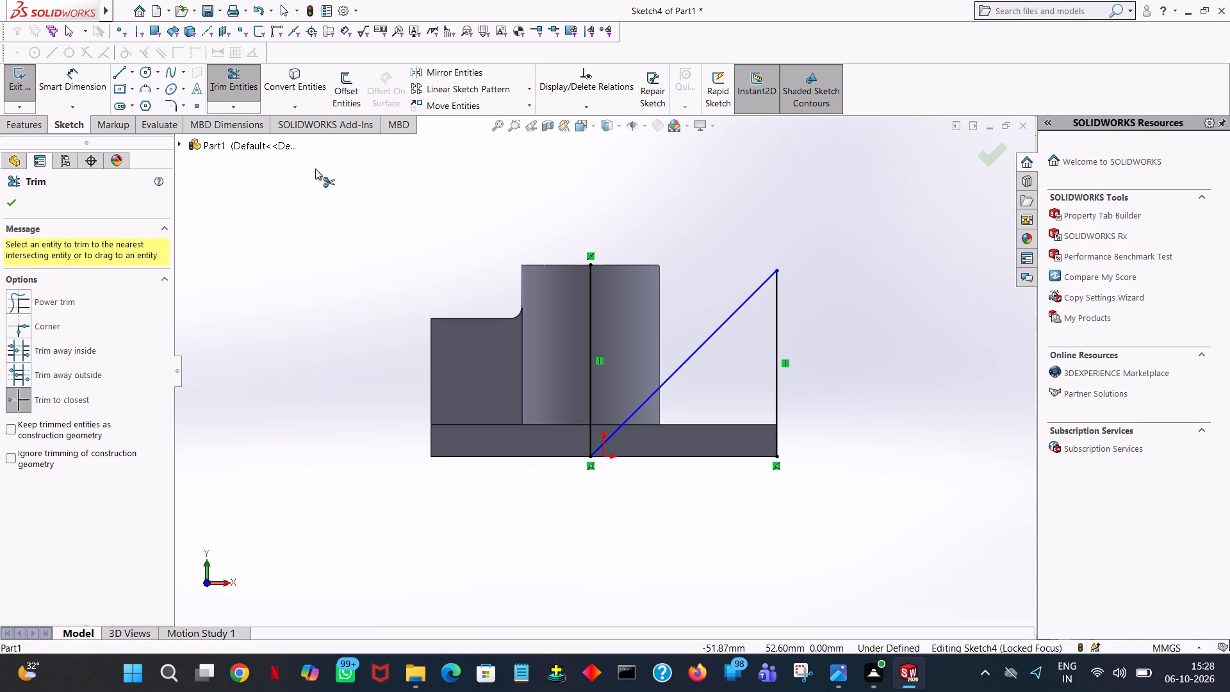
Start another line in the front-side sketch.
left_click(118, 78)
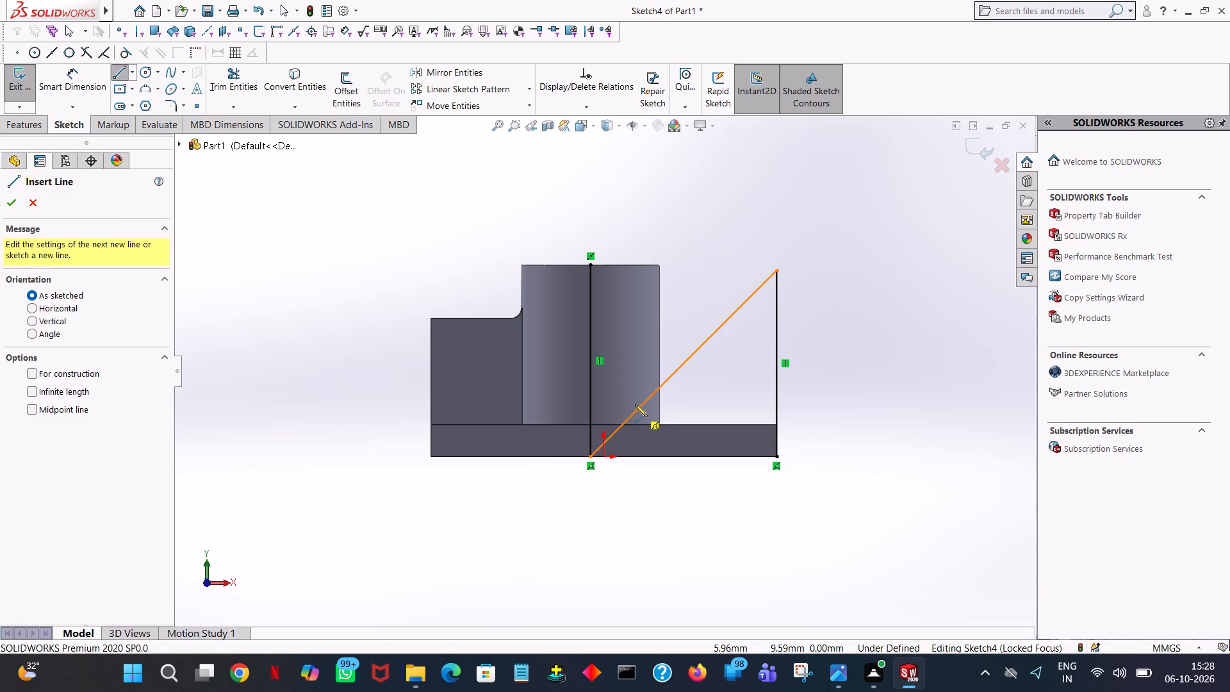
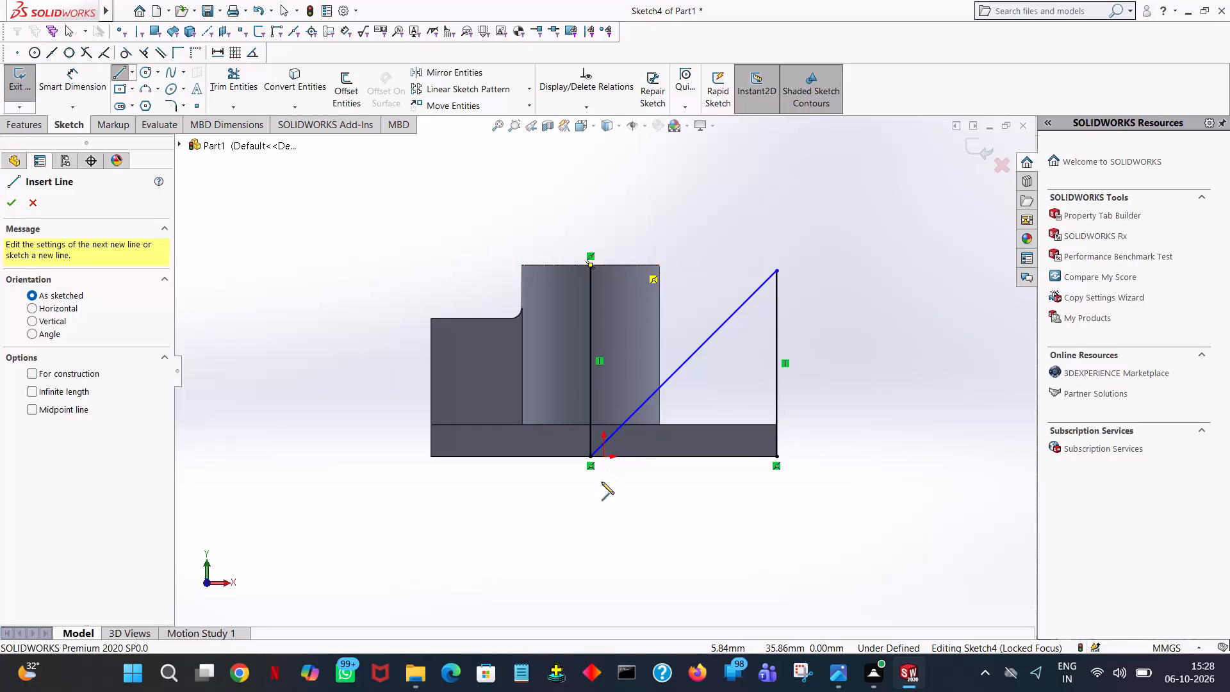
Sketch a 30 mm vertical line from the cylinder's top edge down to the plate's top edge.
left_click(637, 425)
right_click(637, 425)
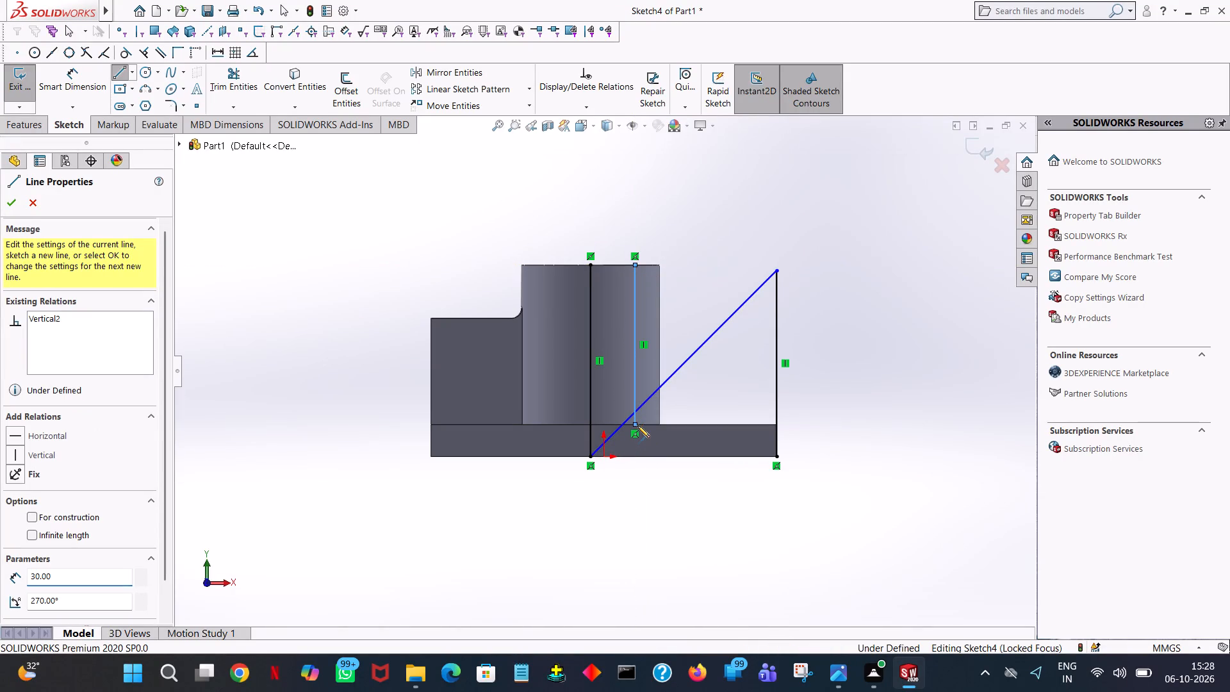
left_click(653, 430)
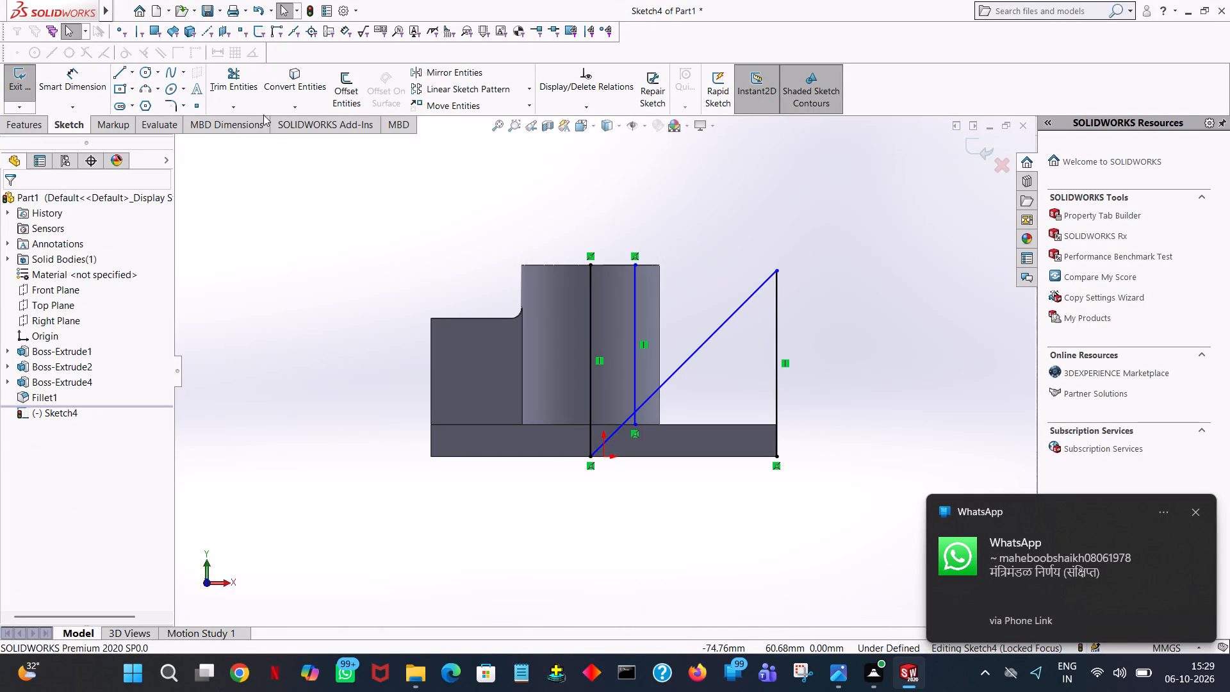
Trim the inclined line's lower end at the 30 mm vertical line, and trim away the 30 mm and 35 mm vertical lines.
left_click(238, 75)
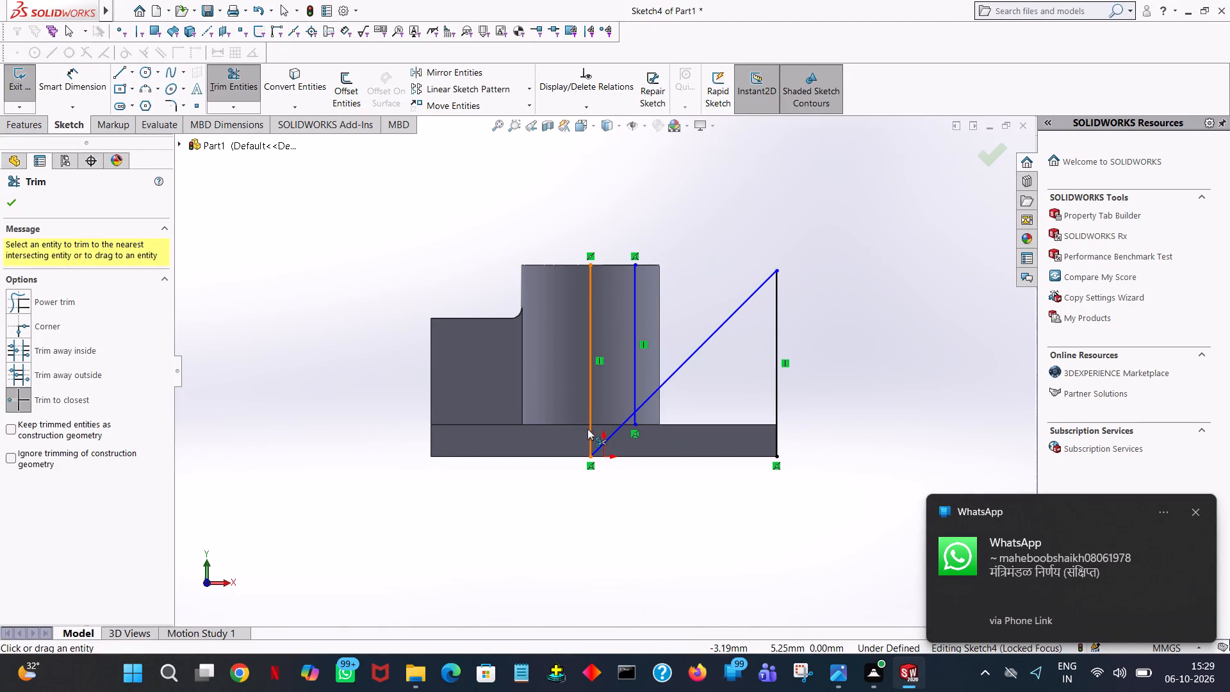
left_click(611, 435)
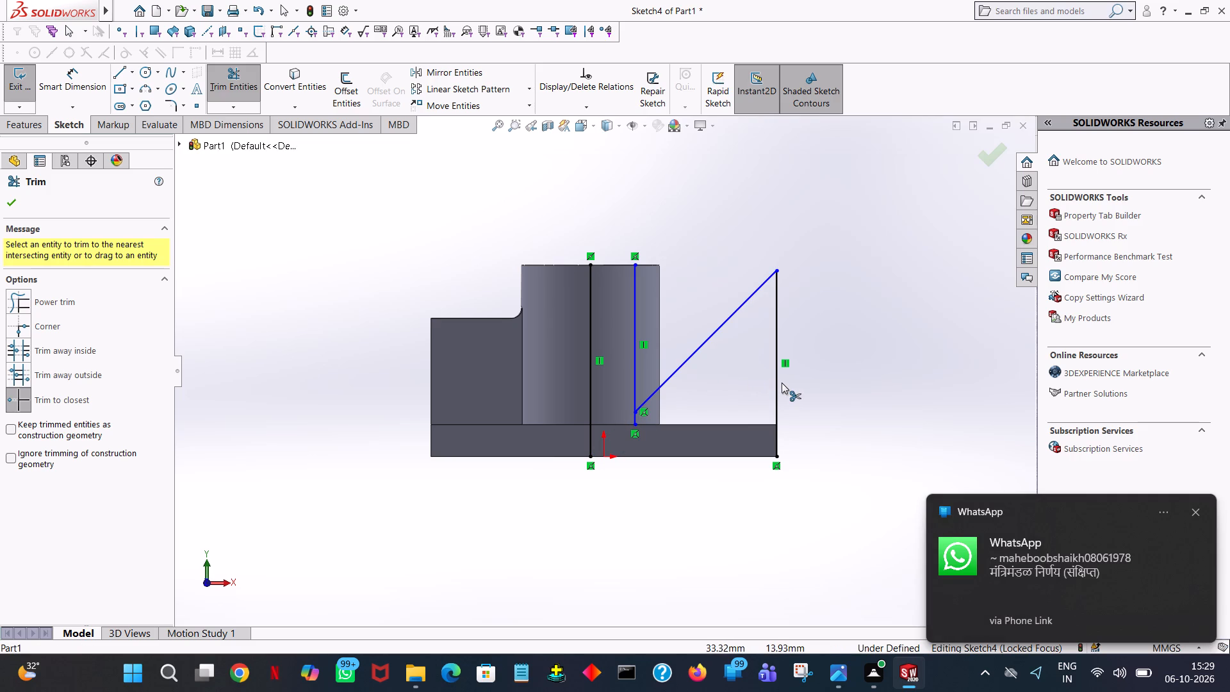
left_click(779, 382)
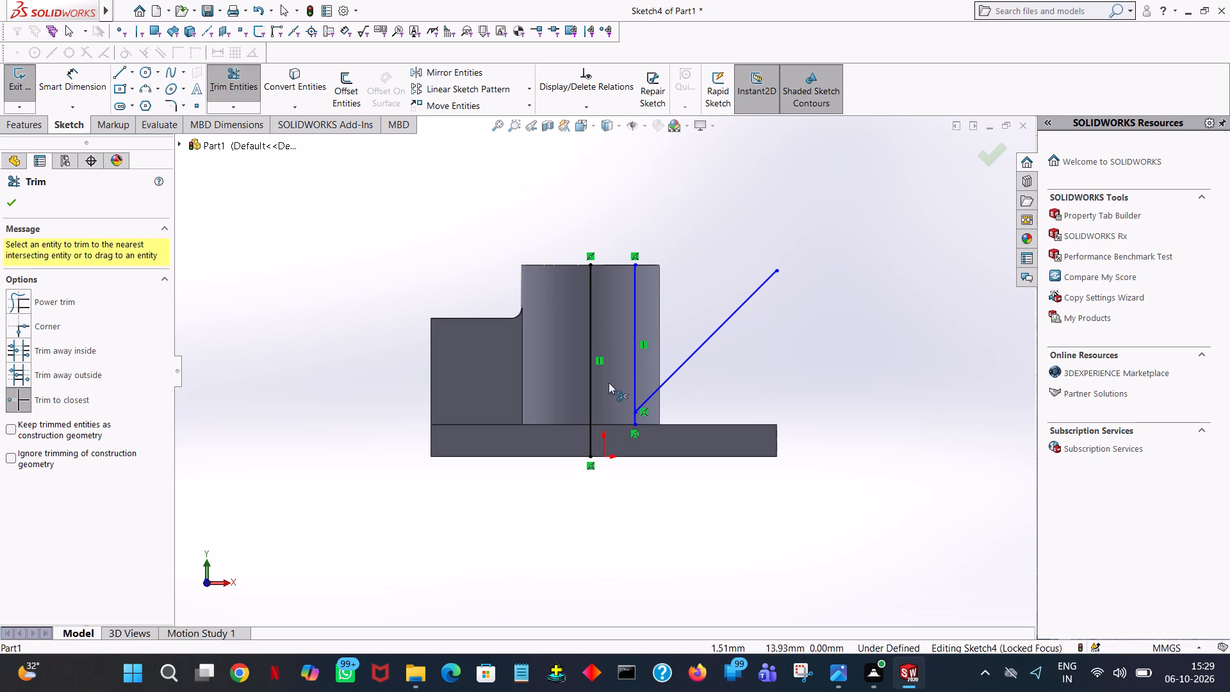
left_click(635, 352)
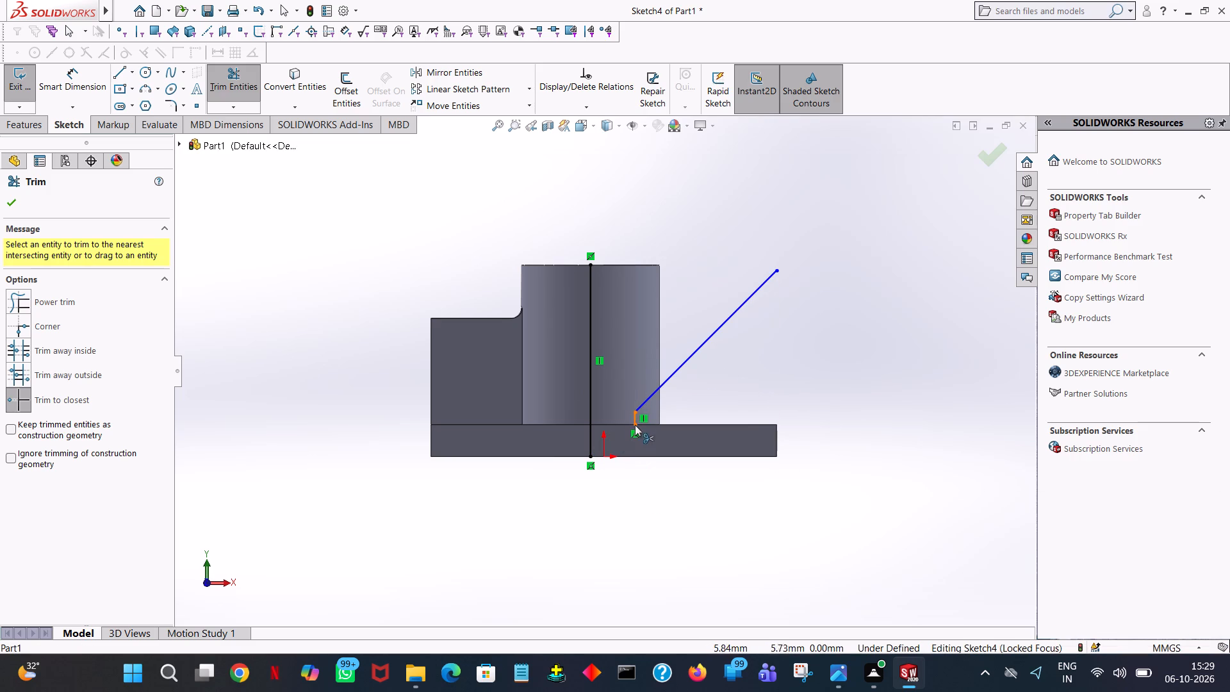
left_click(635, 422)
left_click(6, 198)
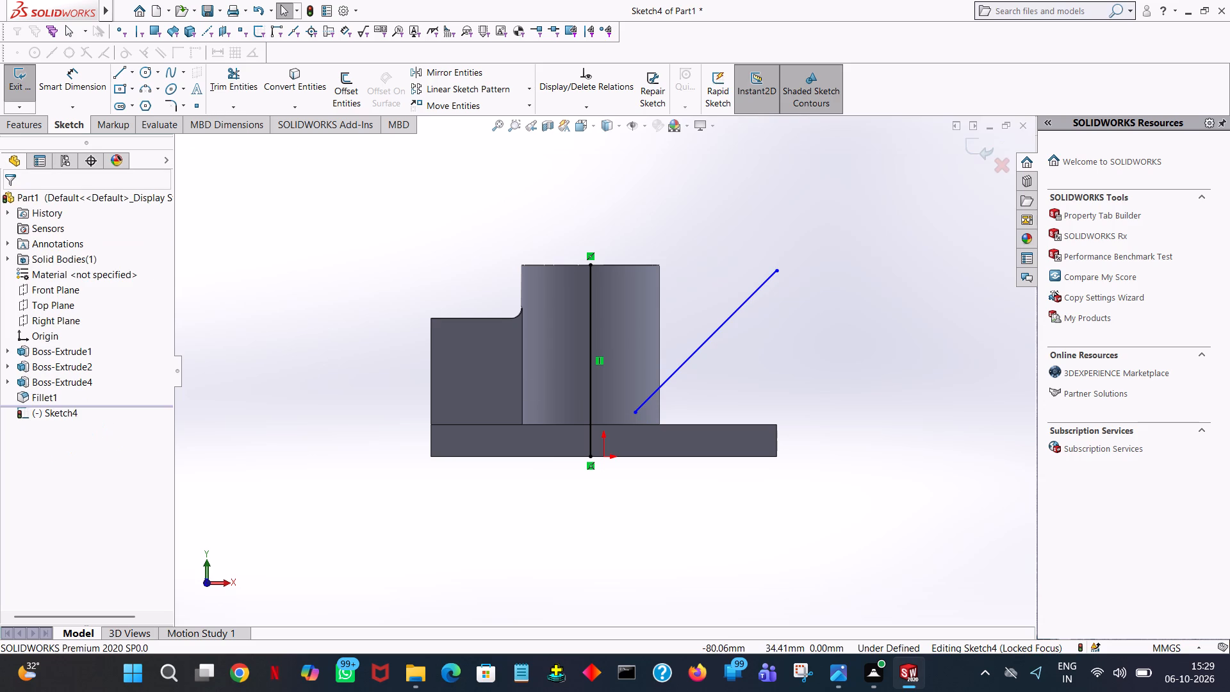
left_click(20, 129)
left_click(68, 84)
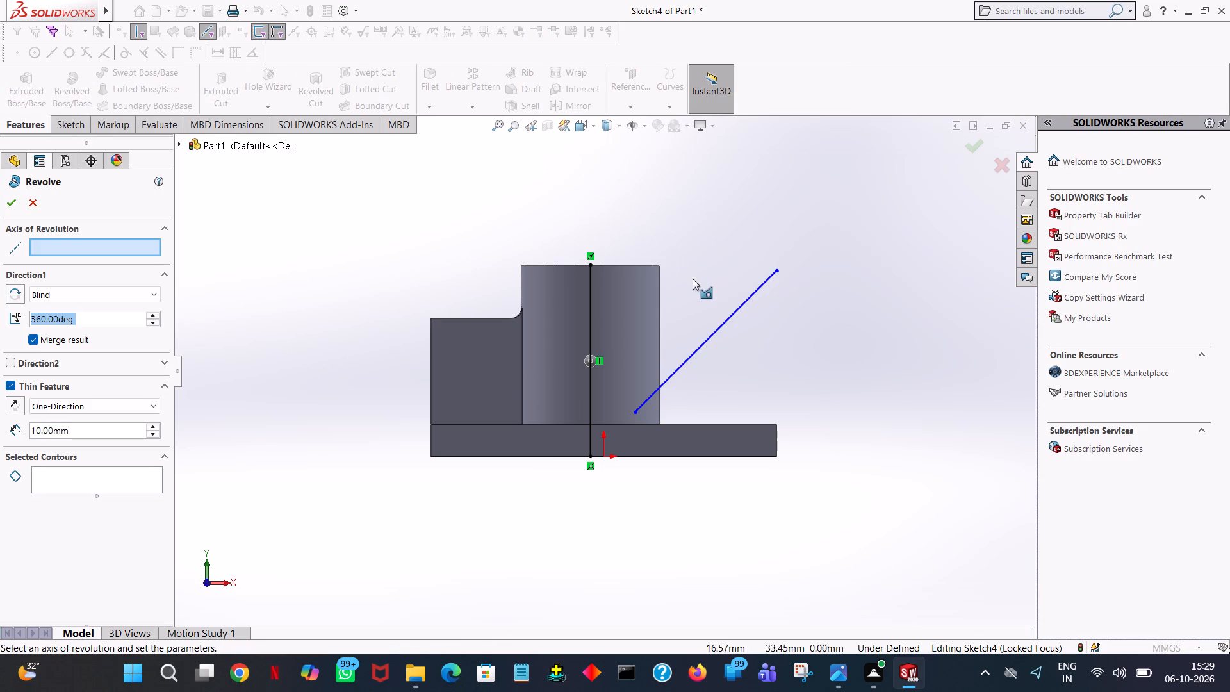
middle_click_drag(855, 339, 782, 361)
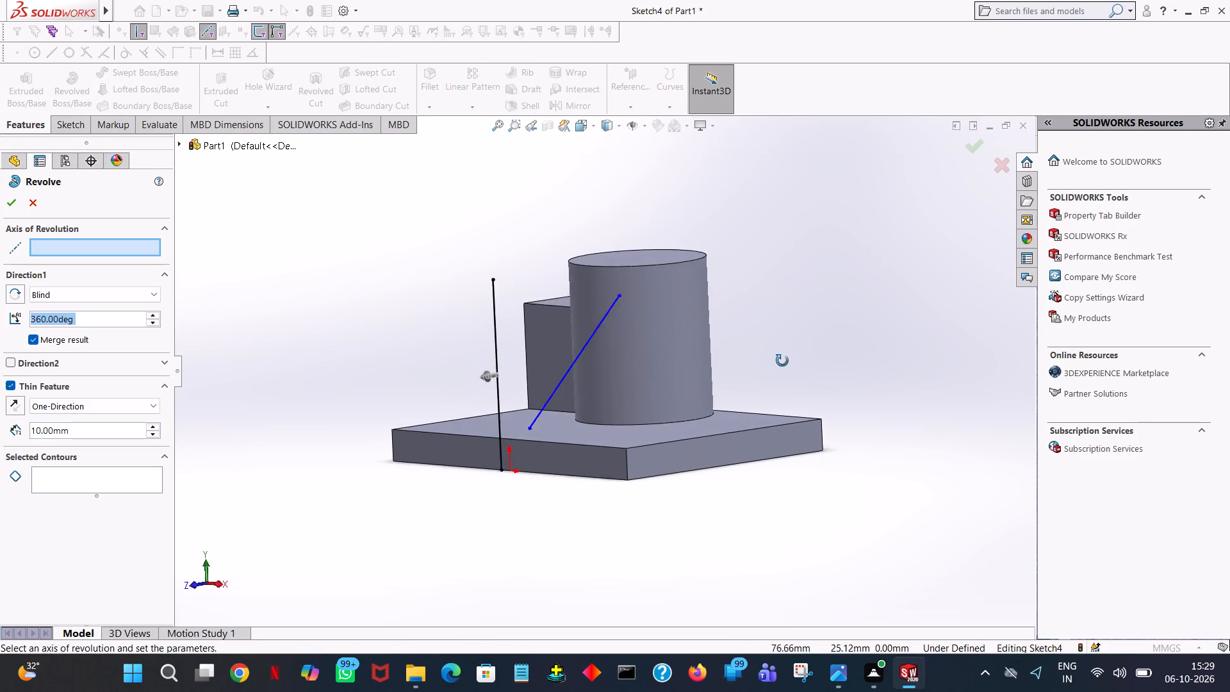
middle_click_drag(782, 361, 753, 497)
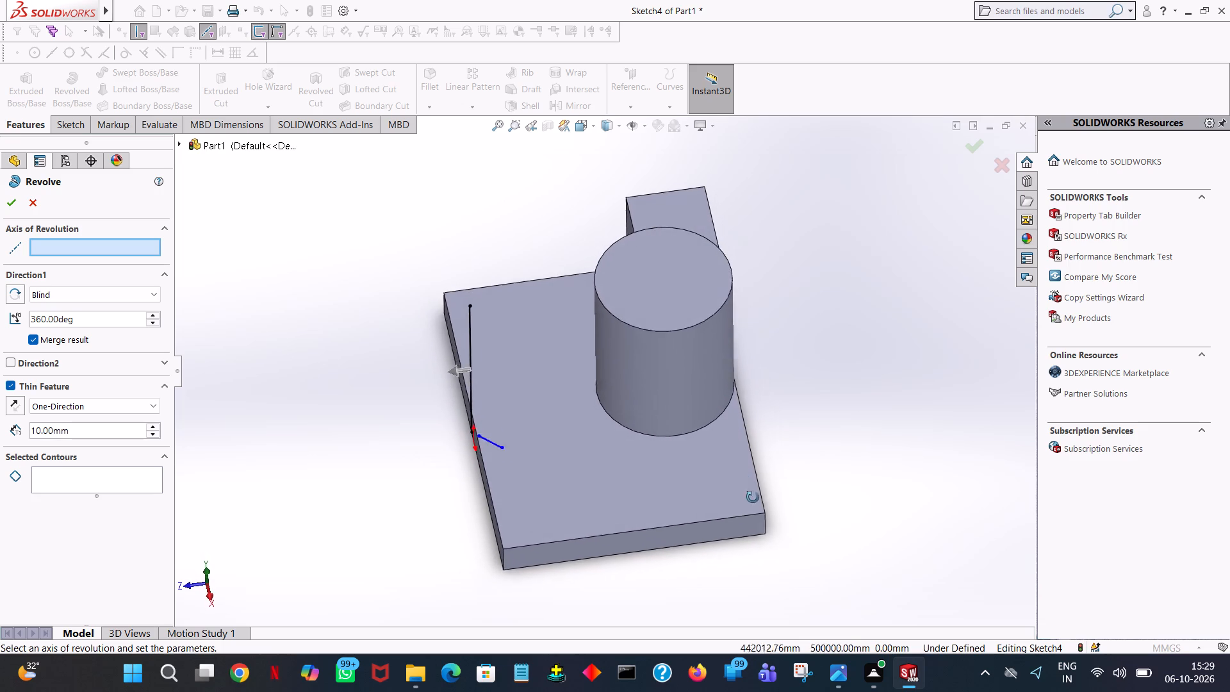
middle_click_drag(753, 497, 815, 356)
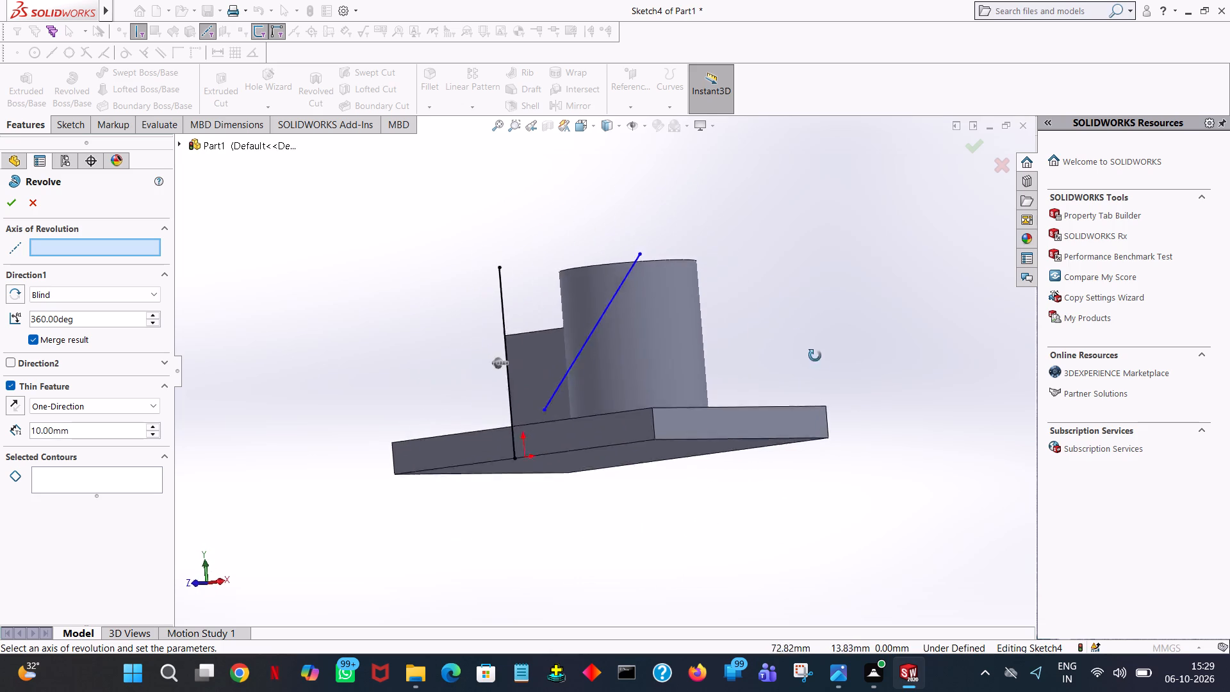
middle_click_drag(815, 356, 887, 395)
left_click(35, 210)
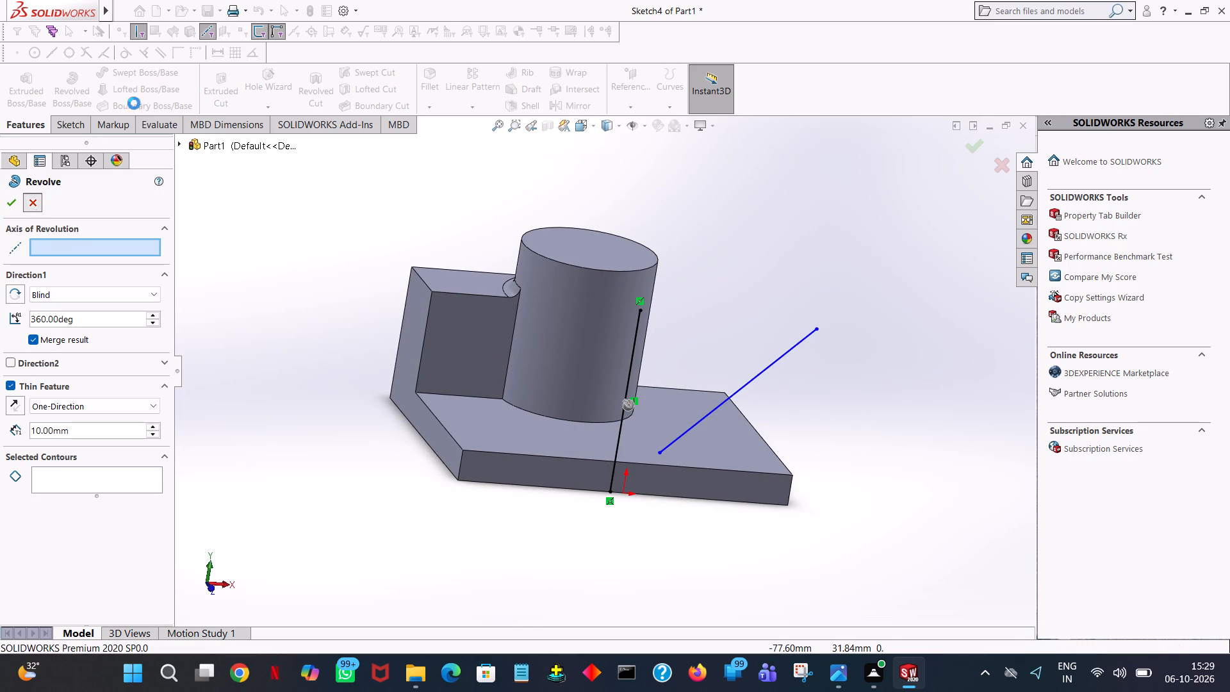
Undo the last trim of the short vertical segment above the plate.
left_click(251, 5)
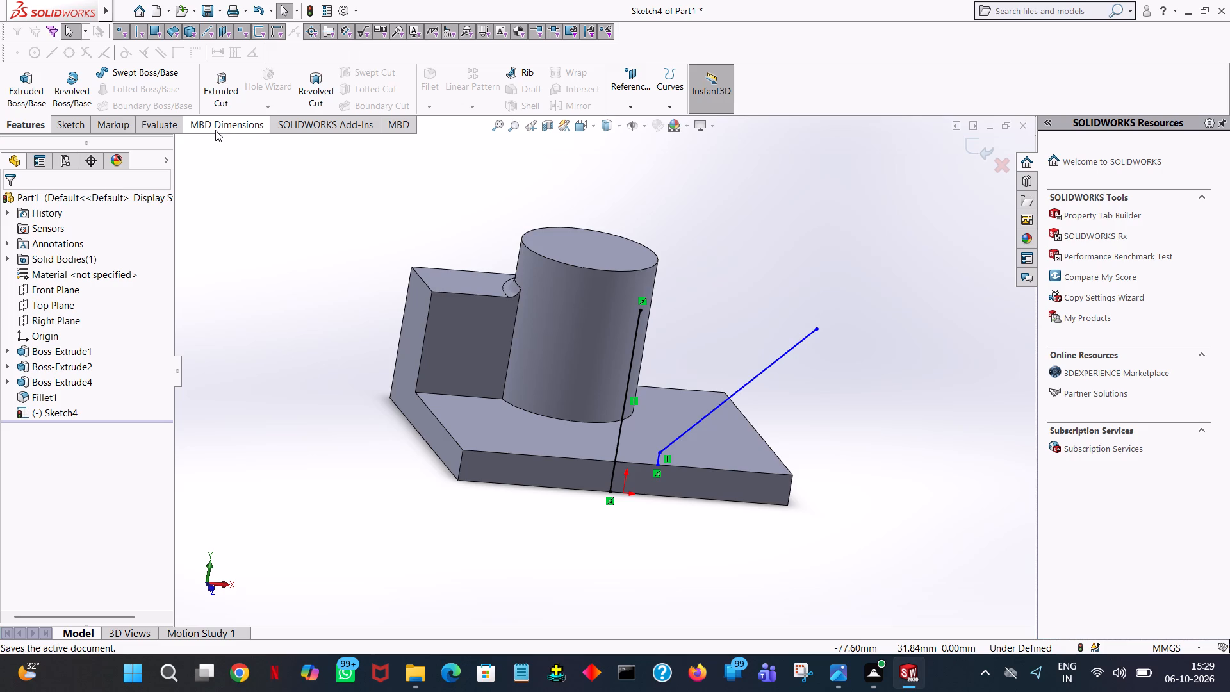
Trim away the inclined line, the long vertical line and the short vertical segment, using Trim to closest.
key("space")
left_click(159, 95)
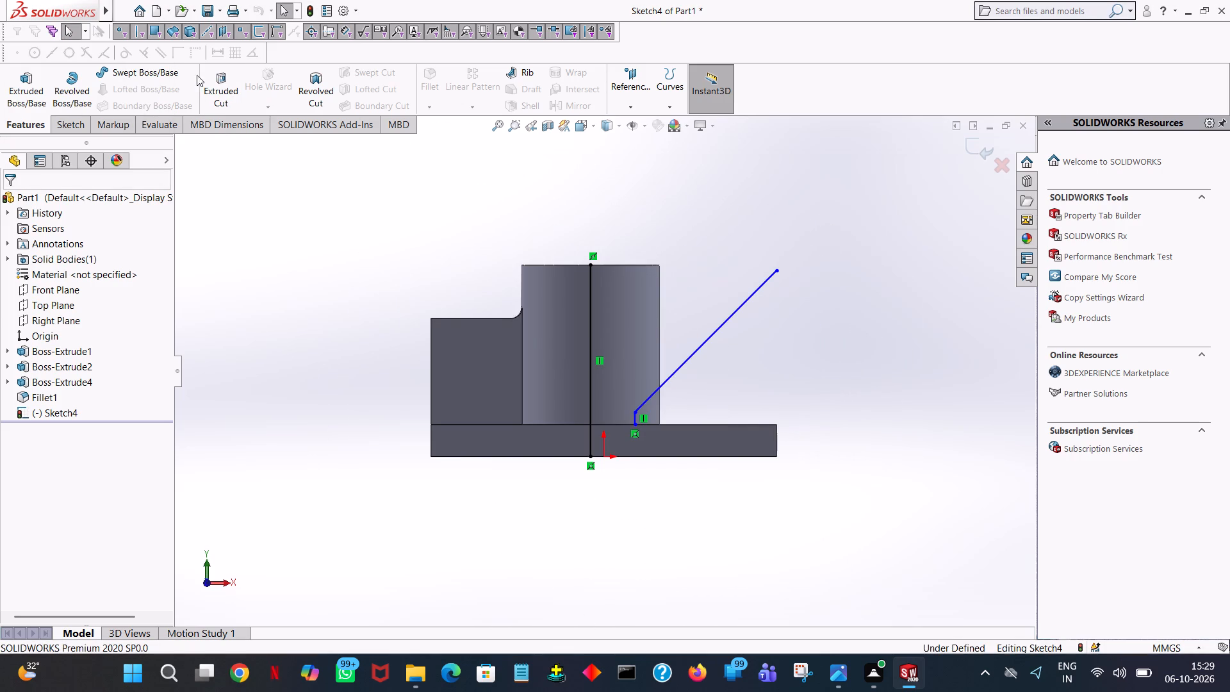
left_click(72, 121)
left_click(218, 72)
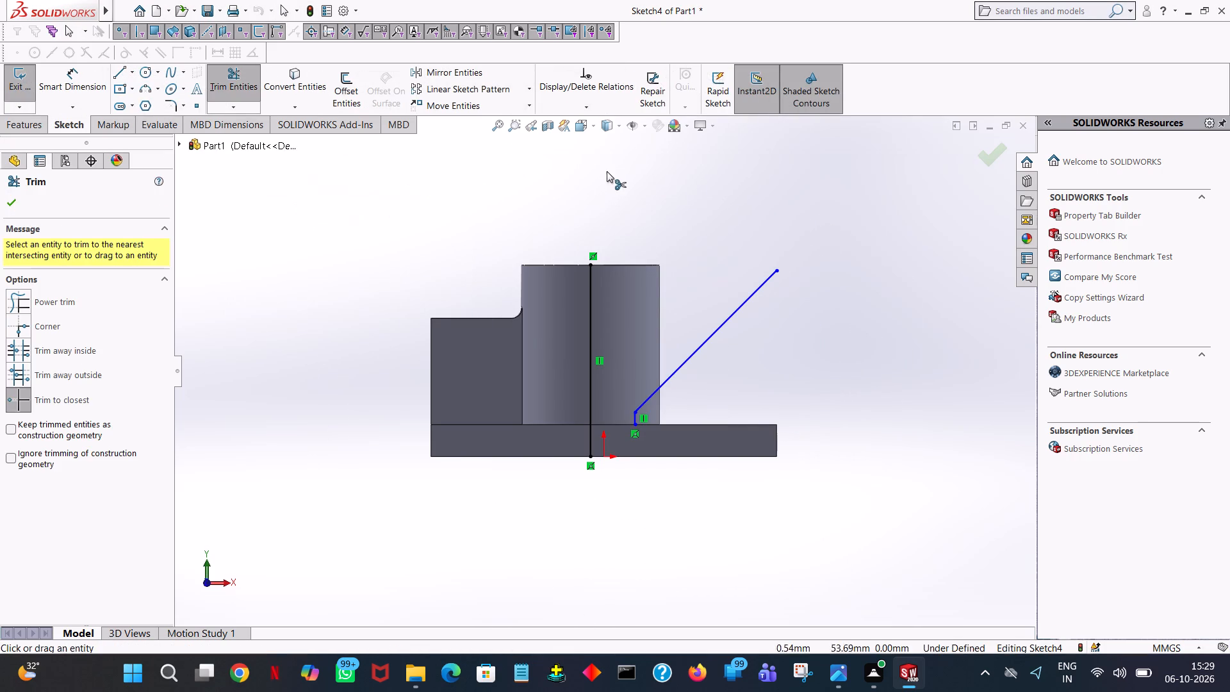
left_click(730, 309)
left_click(727, 314)
left_click(729, 325)
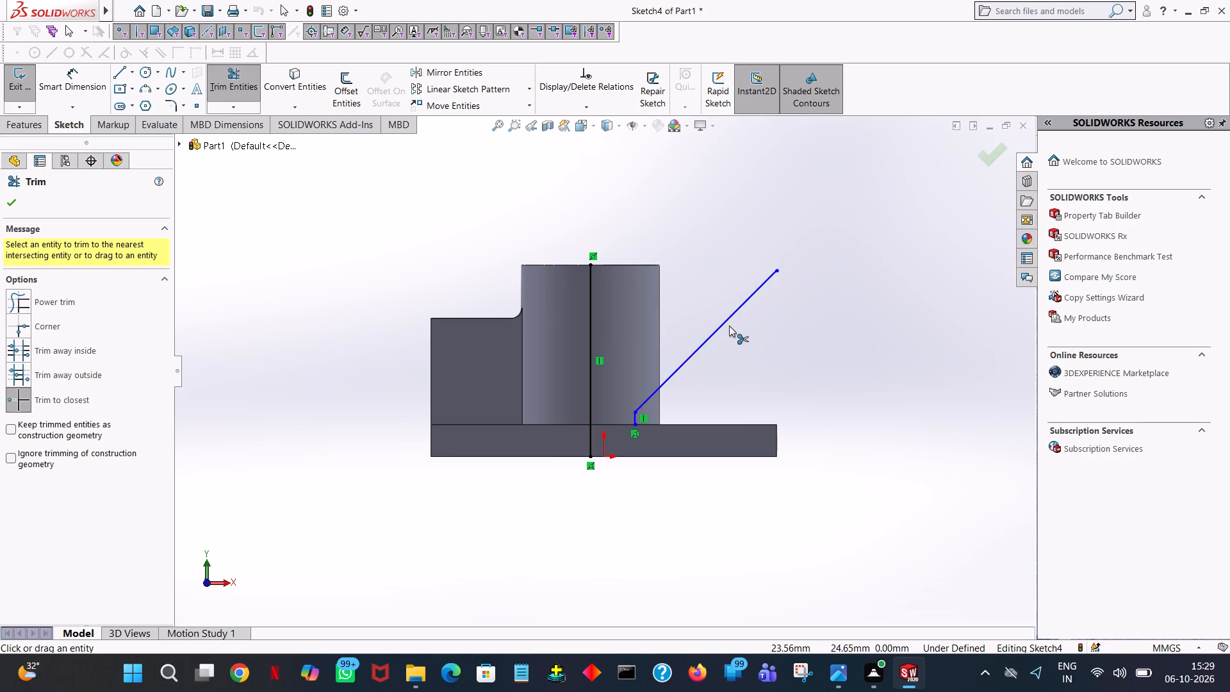
left_click(729, 321)
left_click(590, 347)
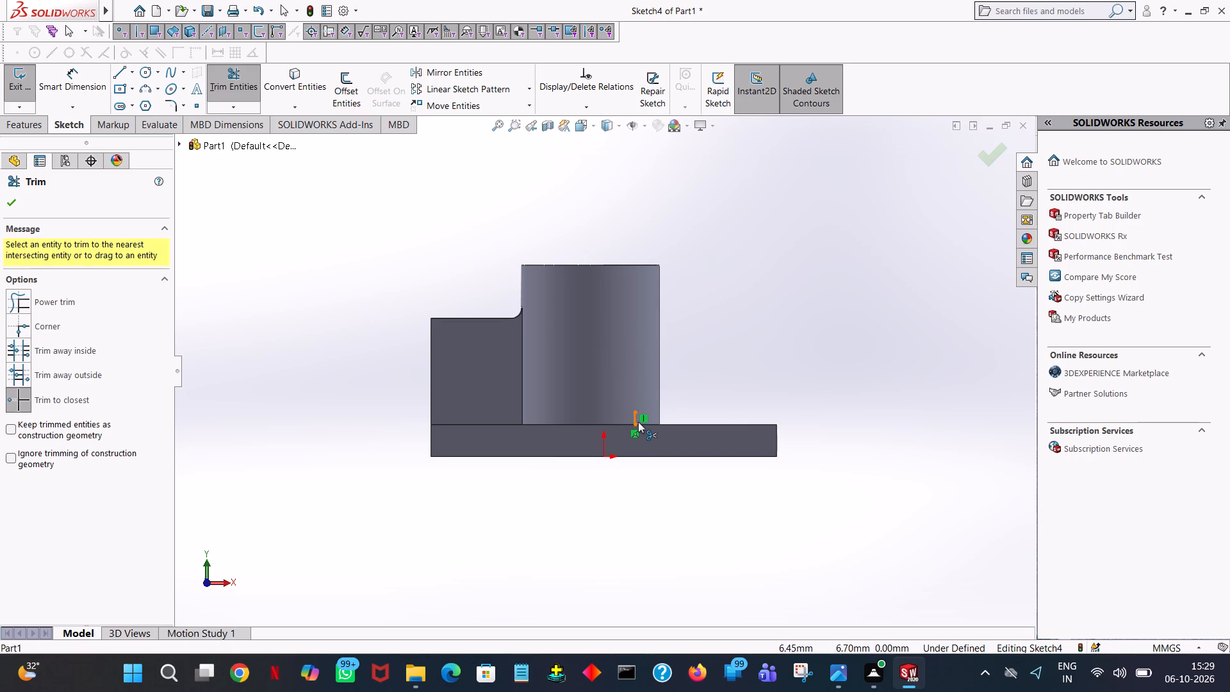
left_click(638, 422)
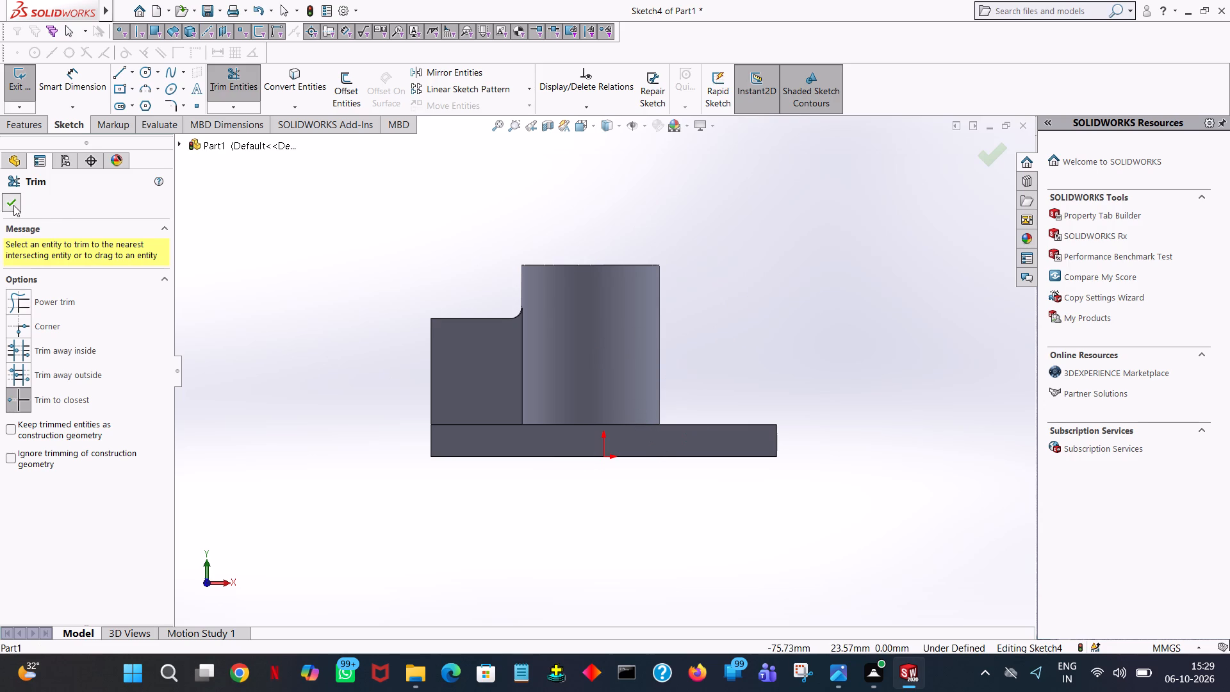
left_click(13, 205)
Examine the body from several directions with the Front Plane highlighted to check where the plane passes through it.
middle_click_drag(436, 156, 434, 315)
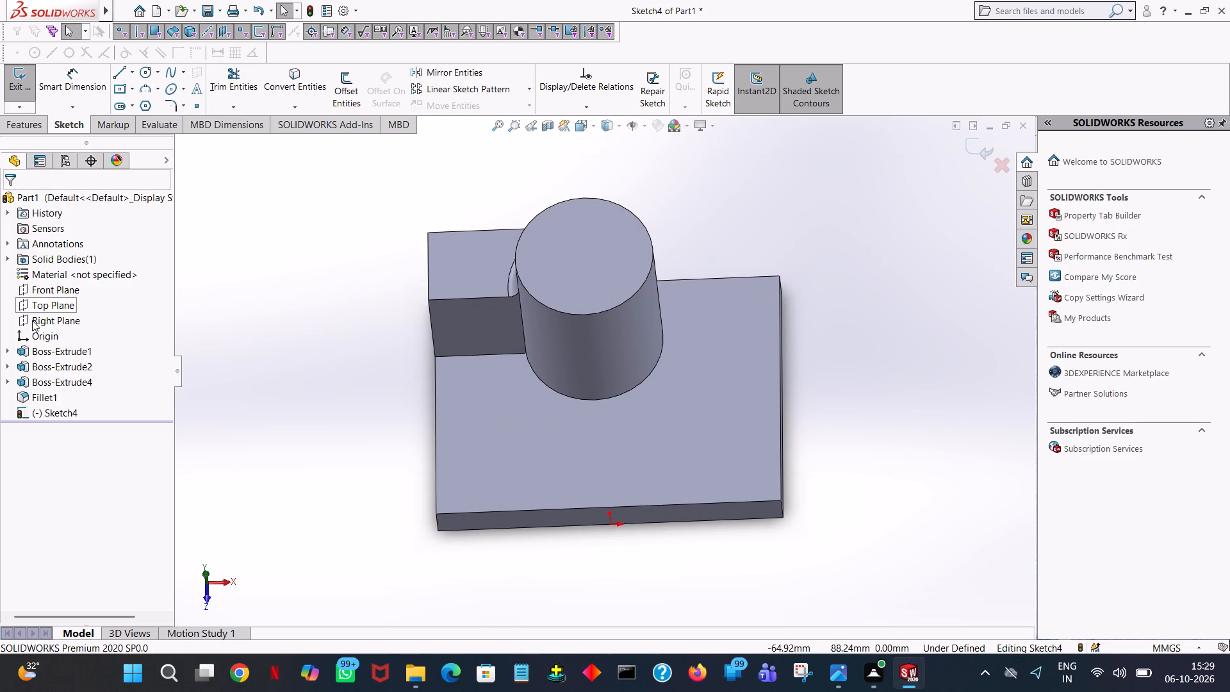
left_click(45, 284)
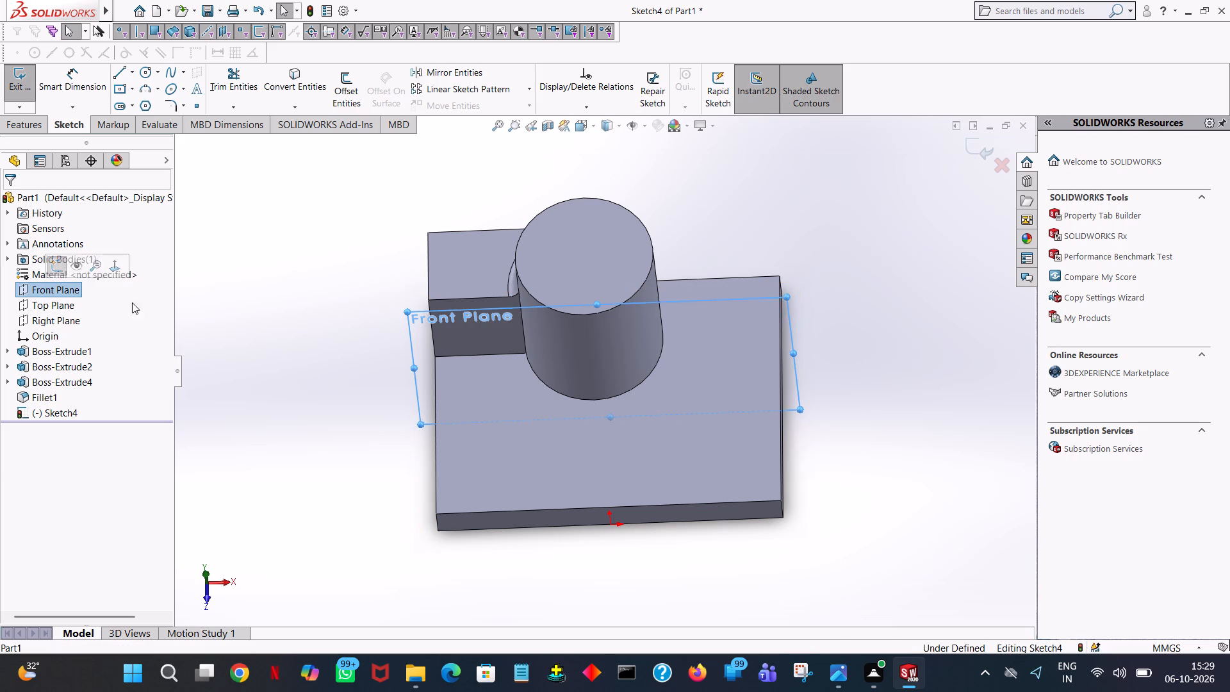
middle_click_drag(222, 324, 132, 381)
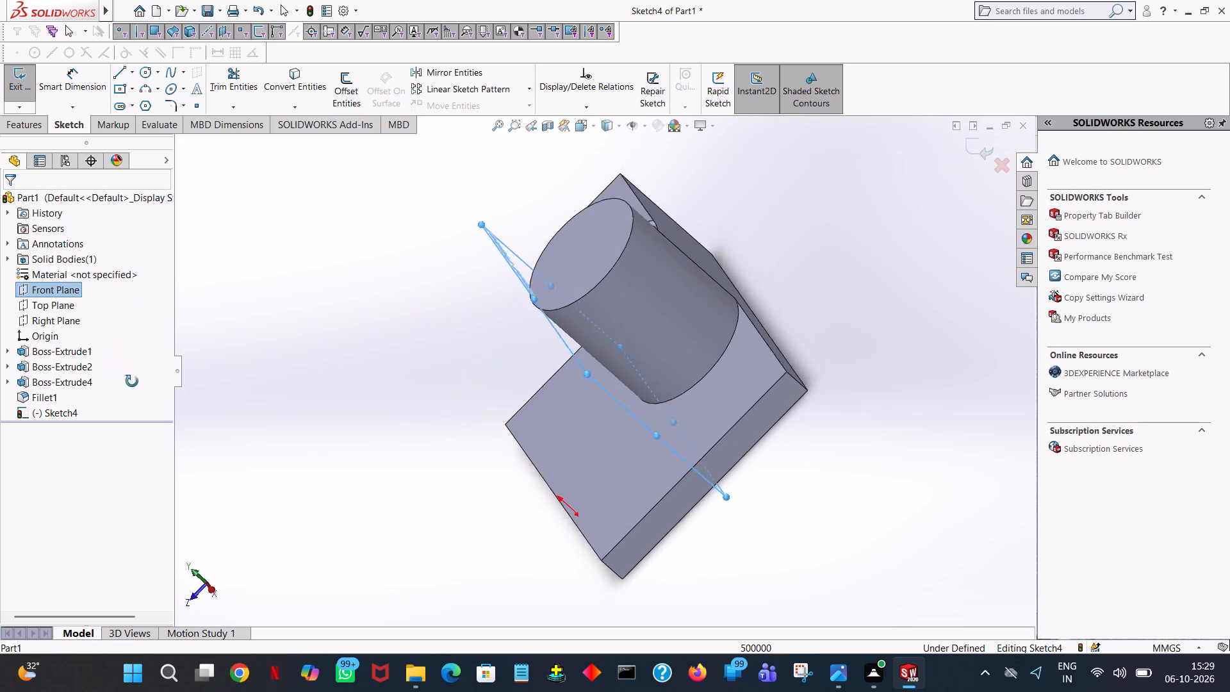
middle_click_drag(132, 381, 157, 361)
middle_click_drag(354, 287, 305, 274)
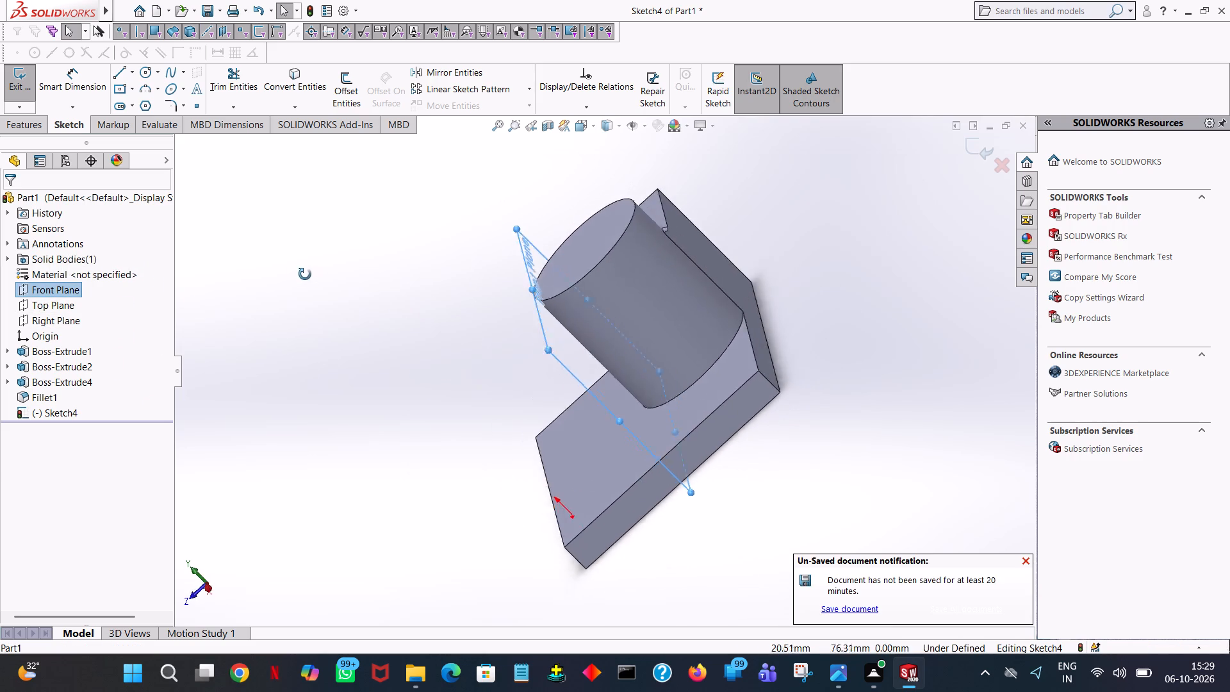
middle_click_drag(305, 274, 299, 229)
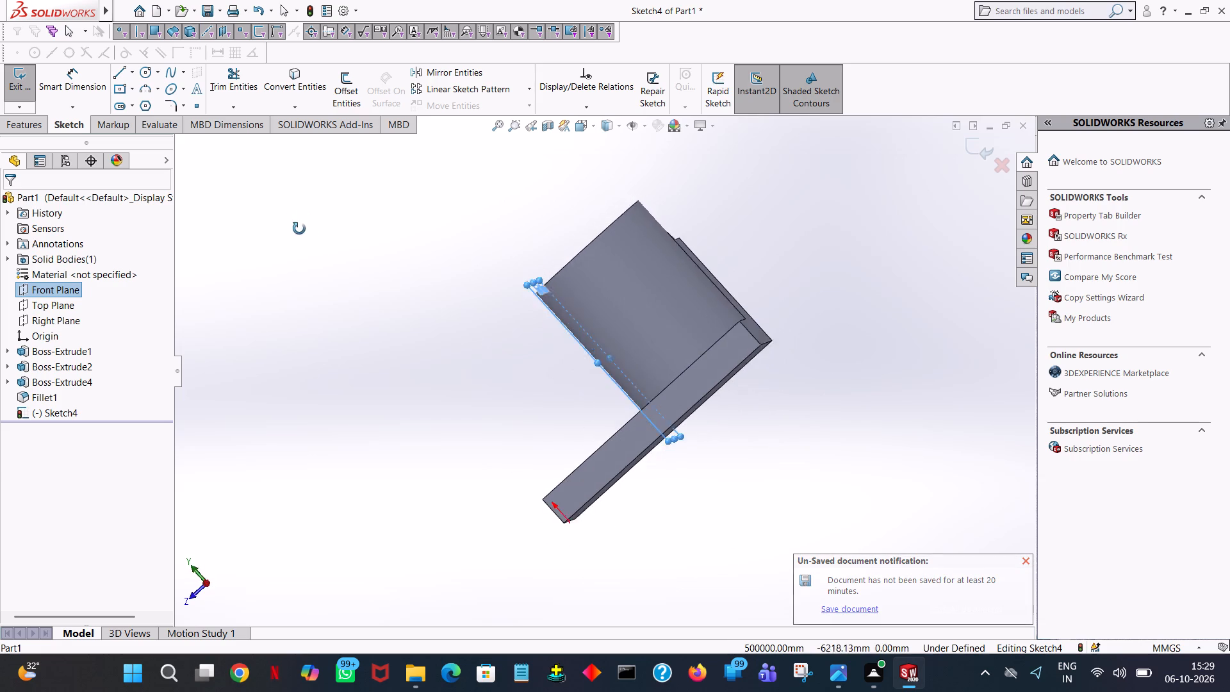
middle_click_drag(299, 229, 314, 305)
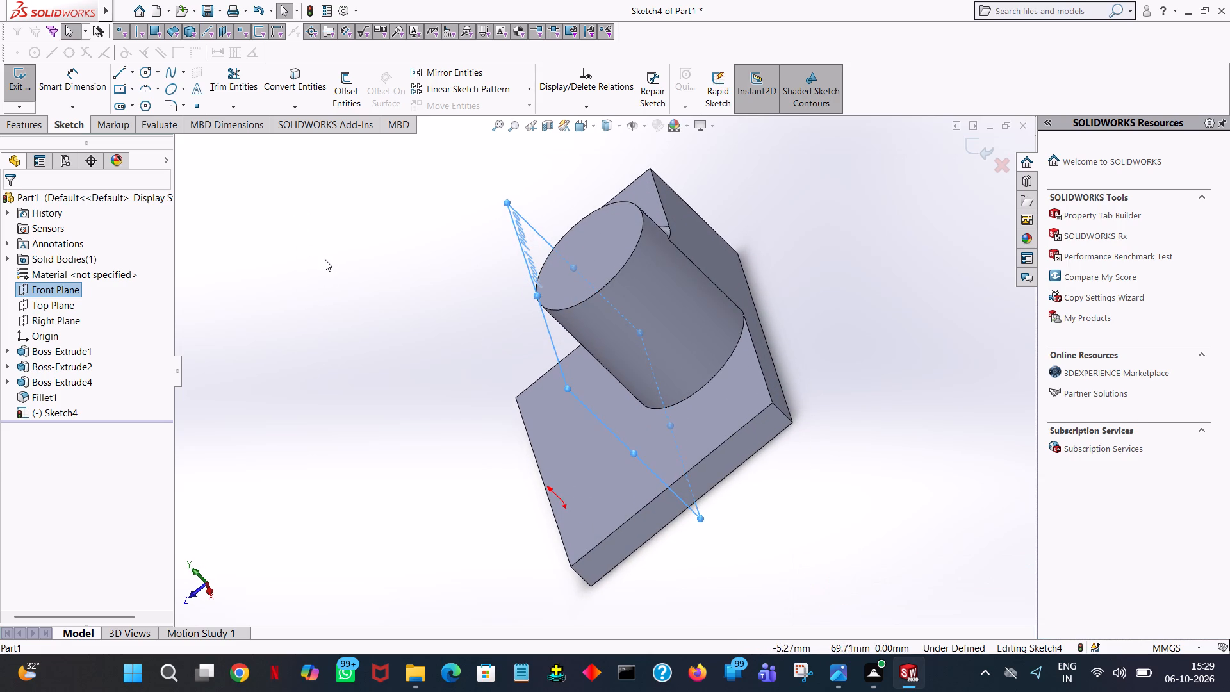
middle_click_drag(325, 259, 343, 321)
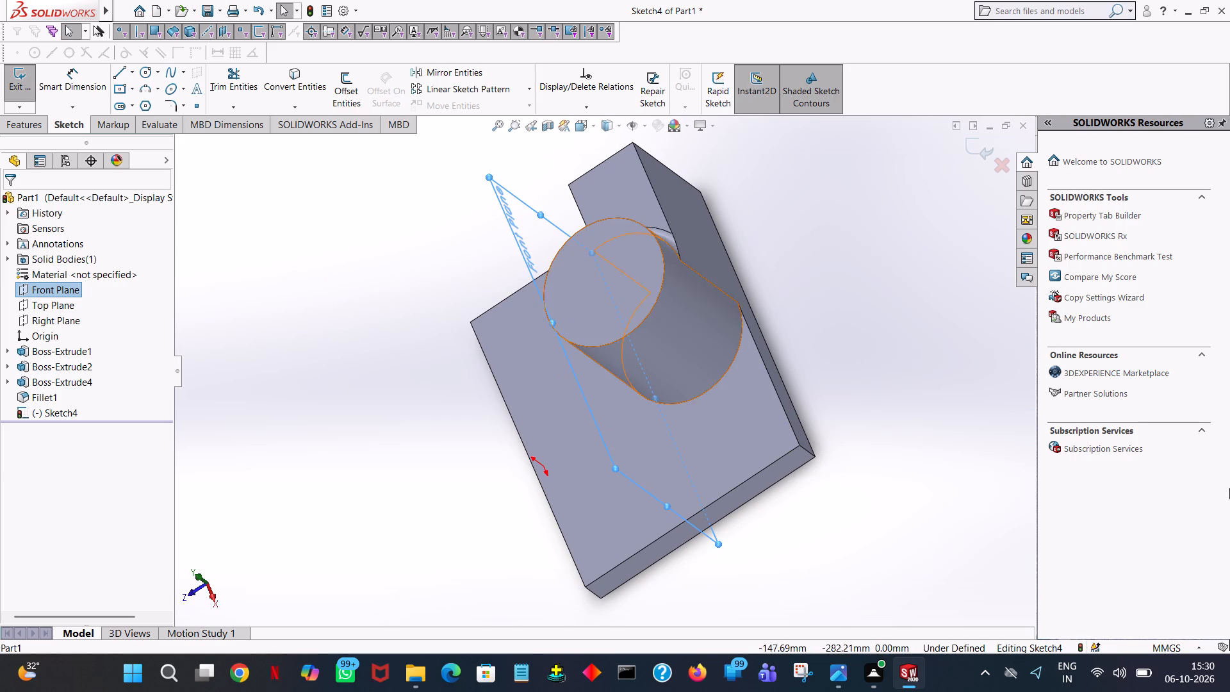
middle_click_drag(721, 199, 734, 154)
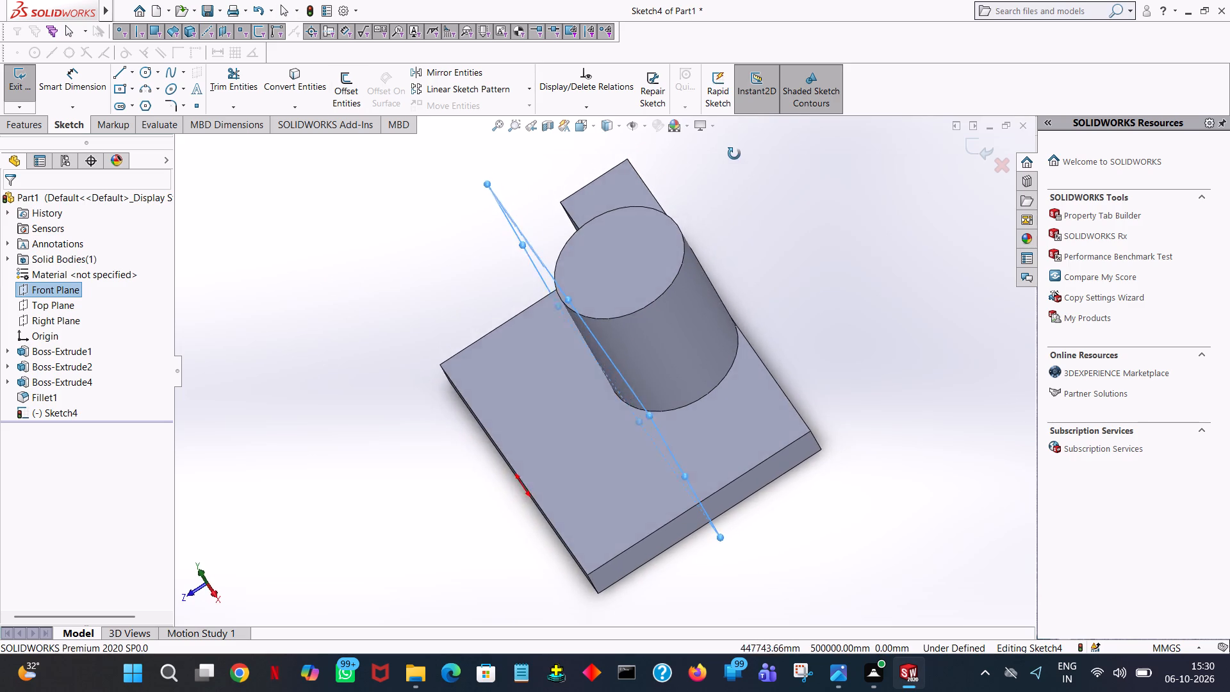
middle_click_drag(734, 154, 722, 115)
middle_click_drag(505, 154, 508, 195)
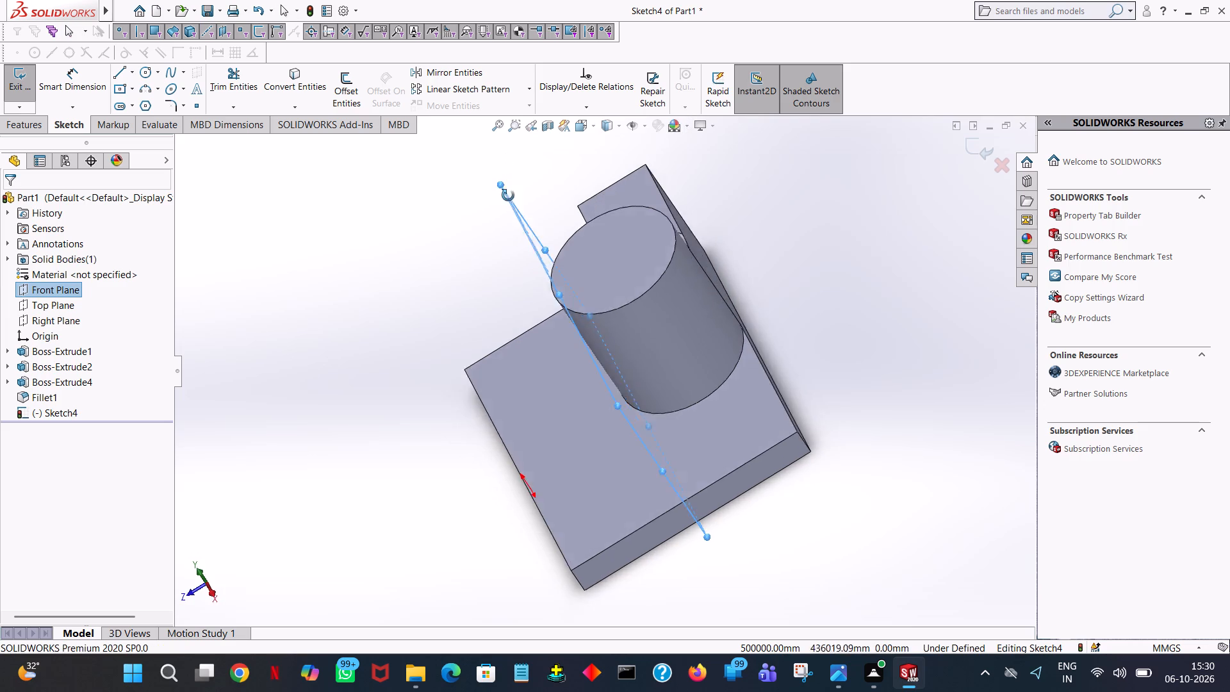
middle_click_drag(508, 195, 541, 287)
middle_click_drag(541, 287, 568, 362)
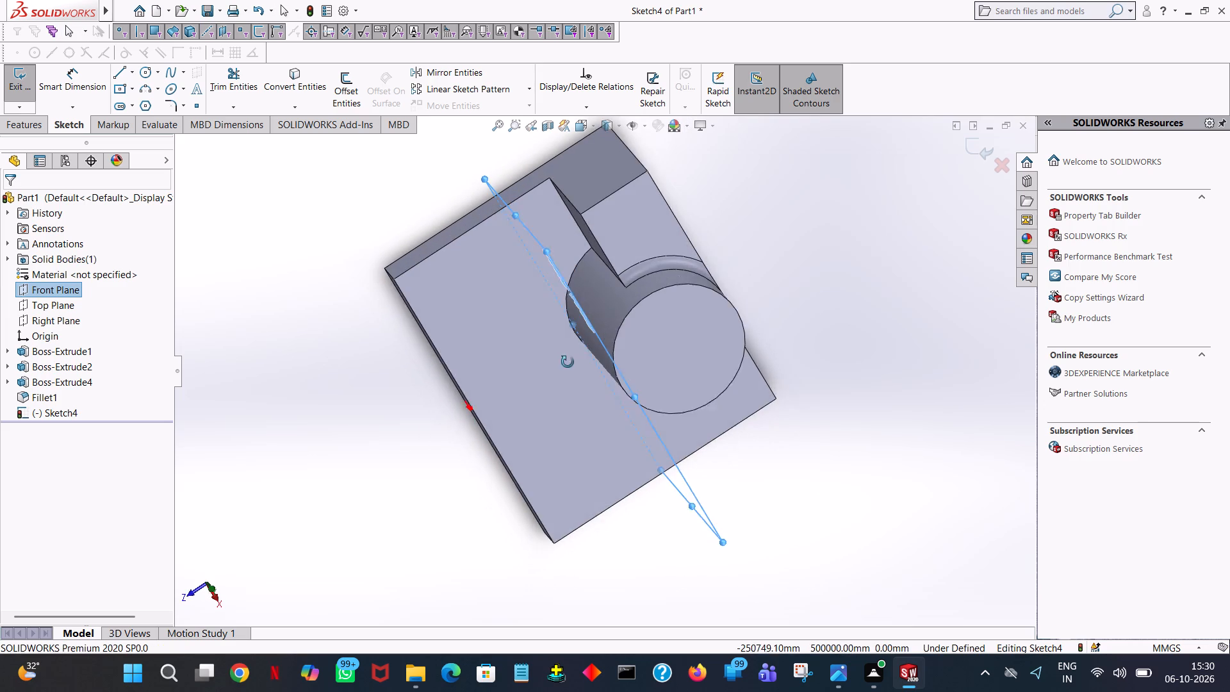
middle_click_drag(568, 362, 554, 365)
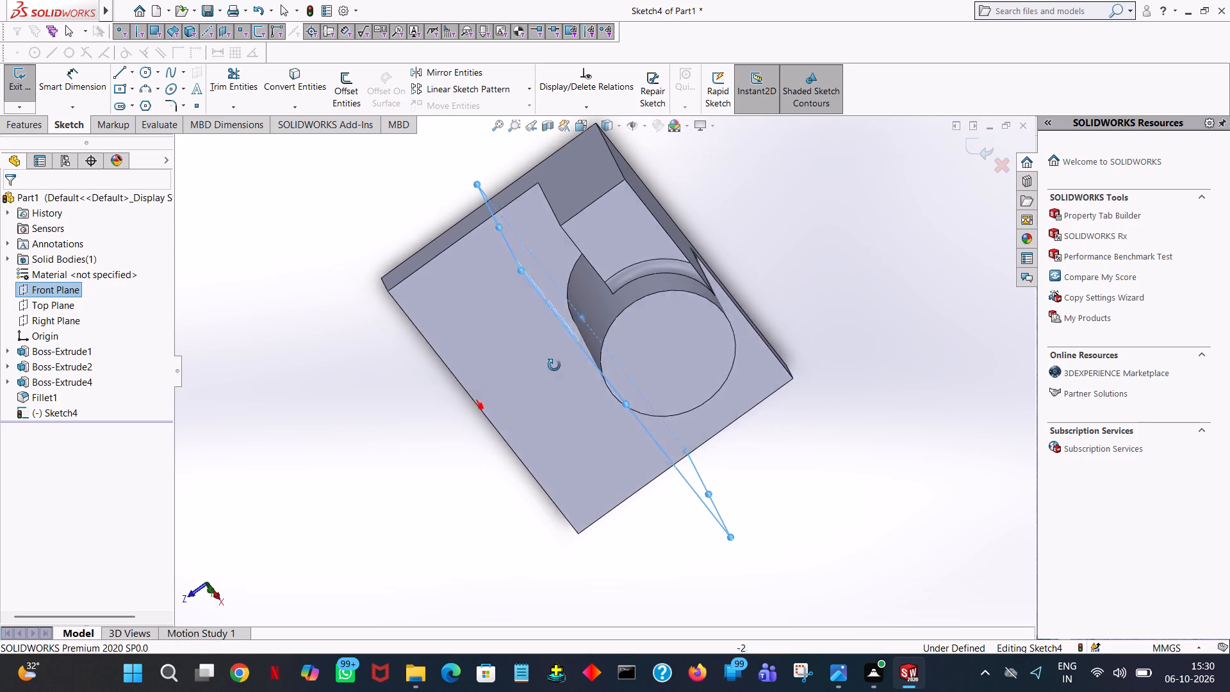
middle_click_drag(554, 365, 535, 314)
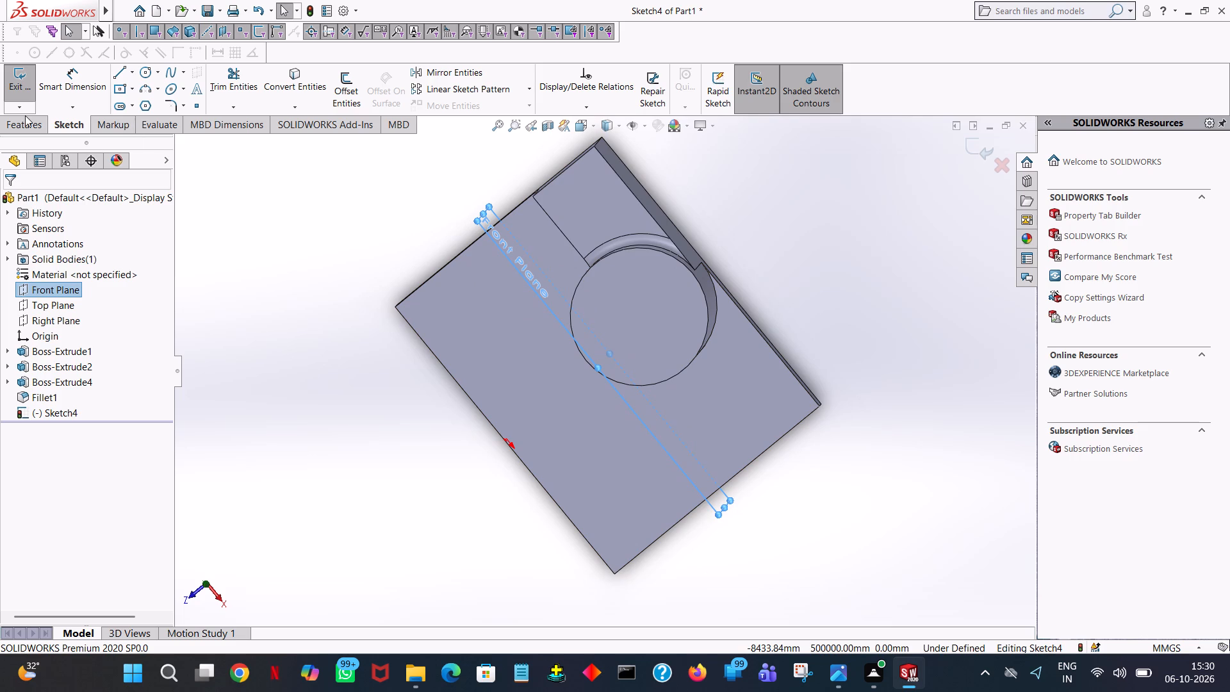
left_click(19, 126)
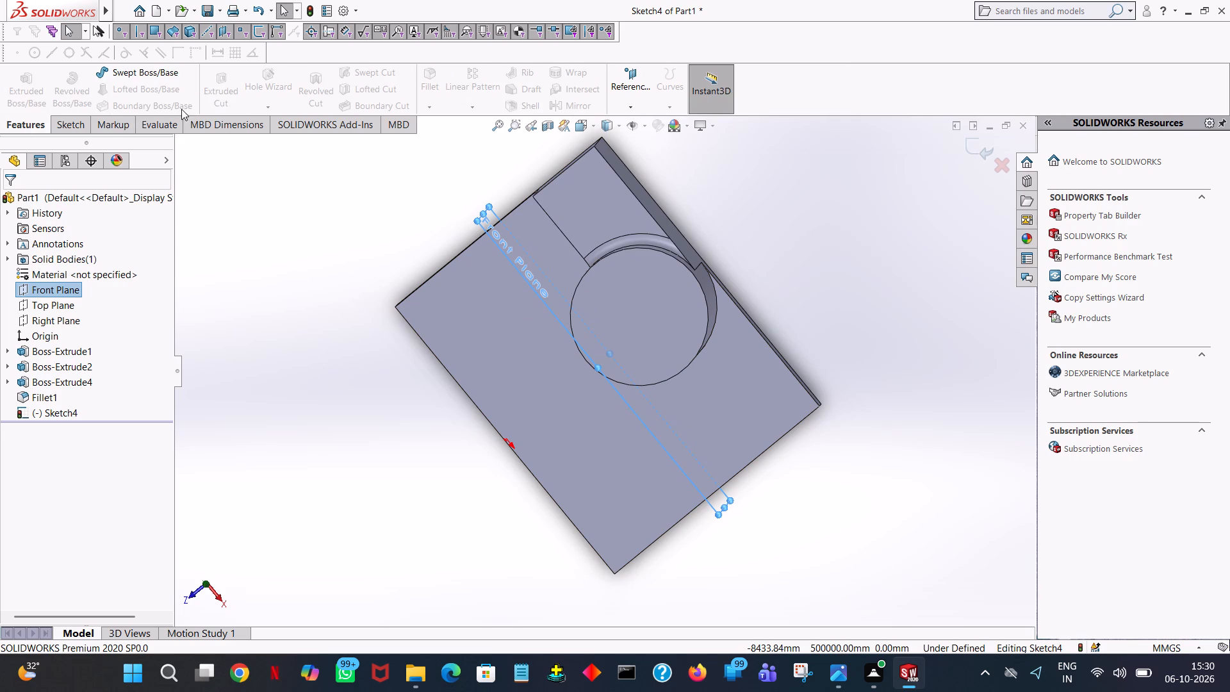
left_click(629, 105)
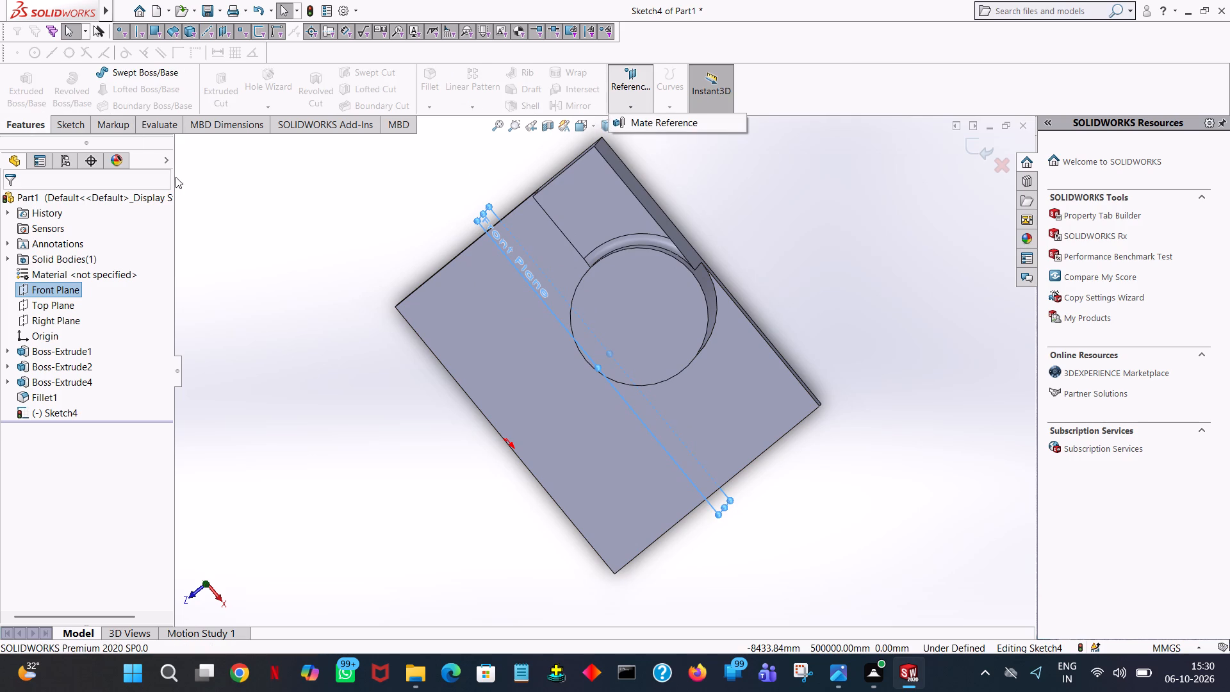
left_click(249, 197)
Exit the emptied front-side sketch.
left_click(62, 122)
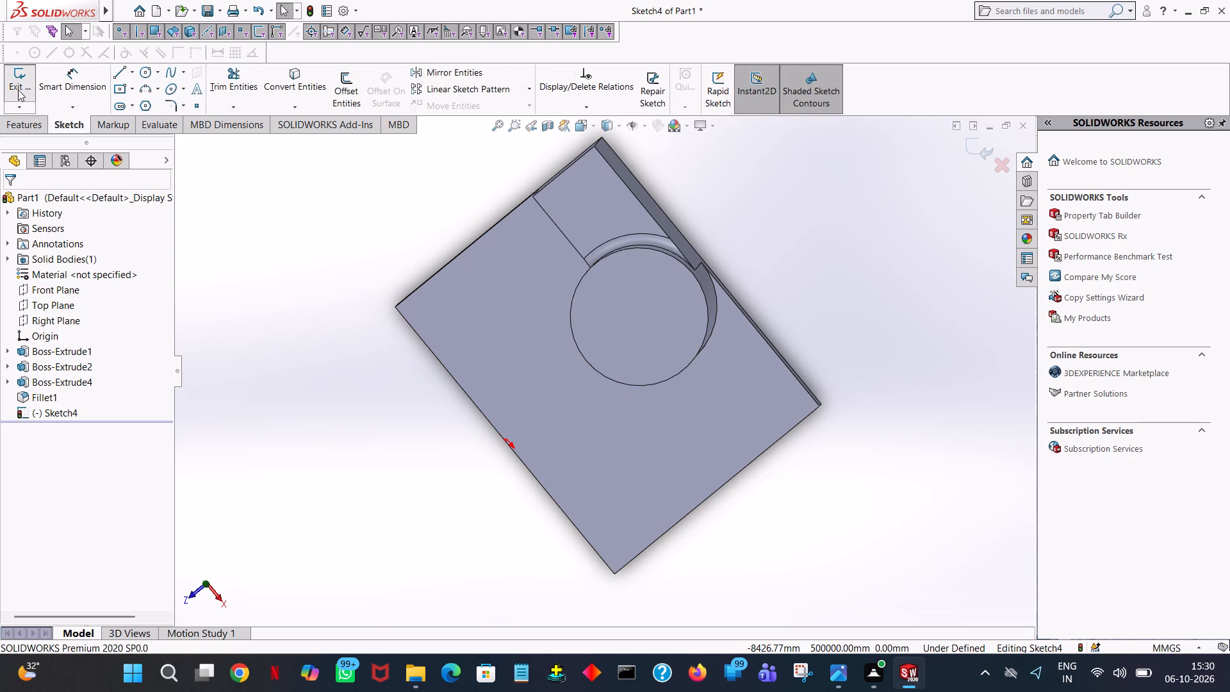
left_click(18, 90)
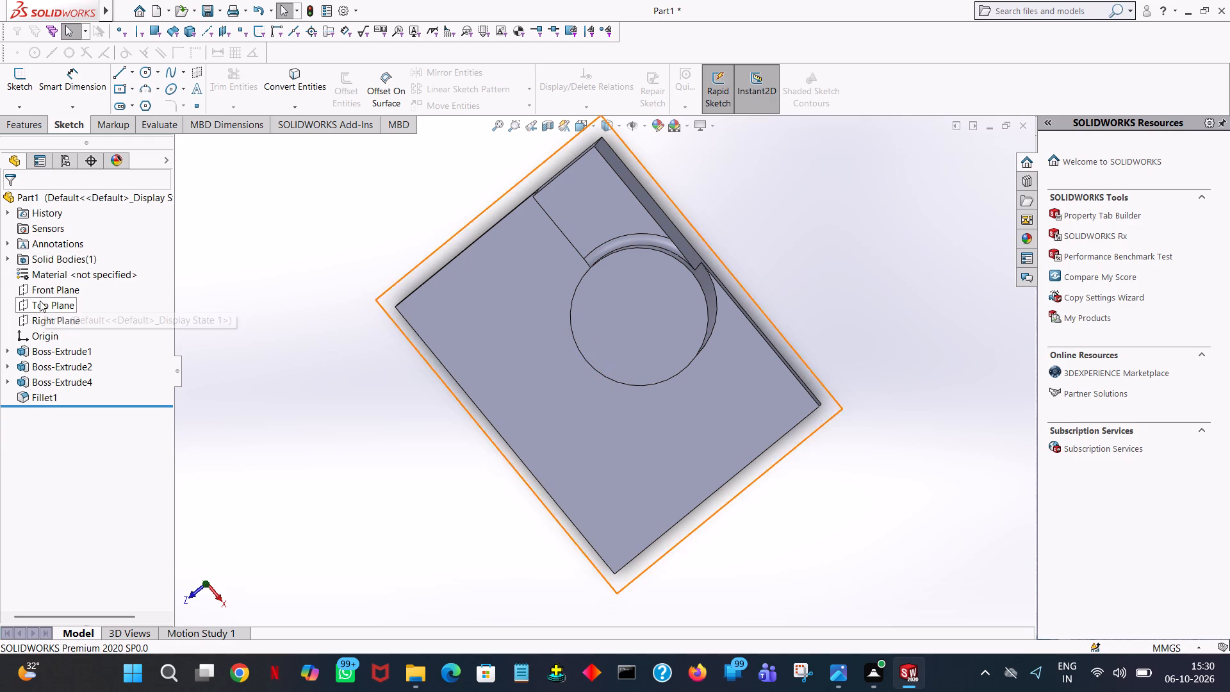
Start a reference plane offset from the Front Plane, with the offset flipped toward the cylinder's axis.
left_click(40, 293)
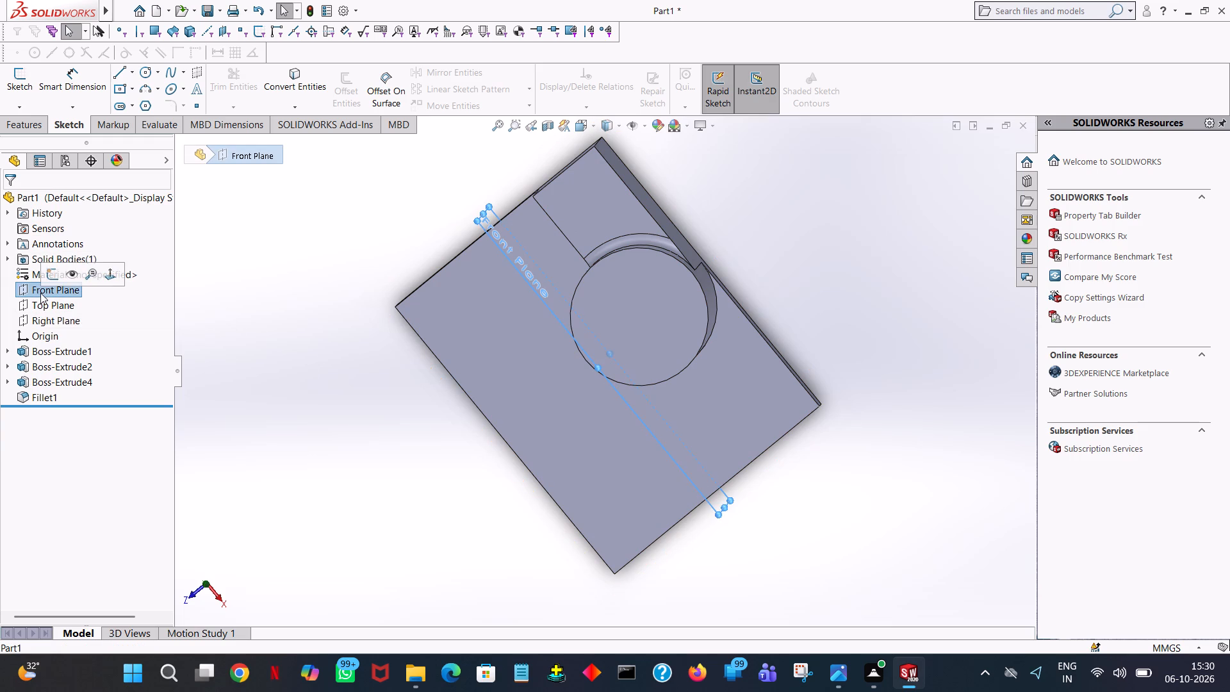
left_click(23, 126)
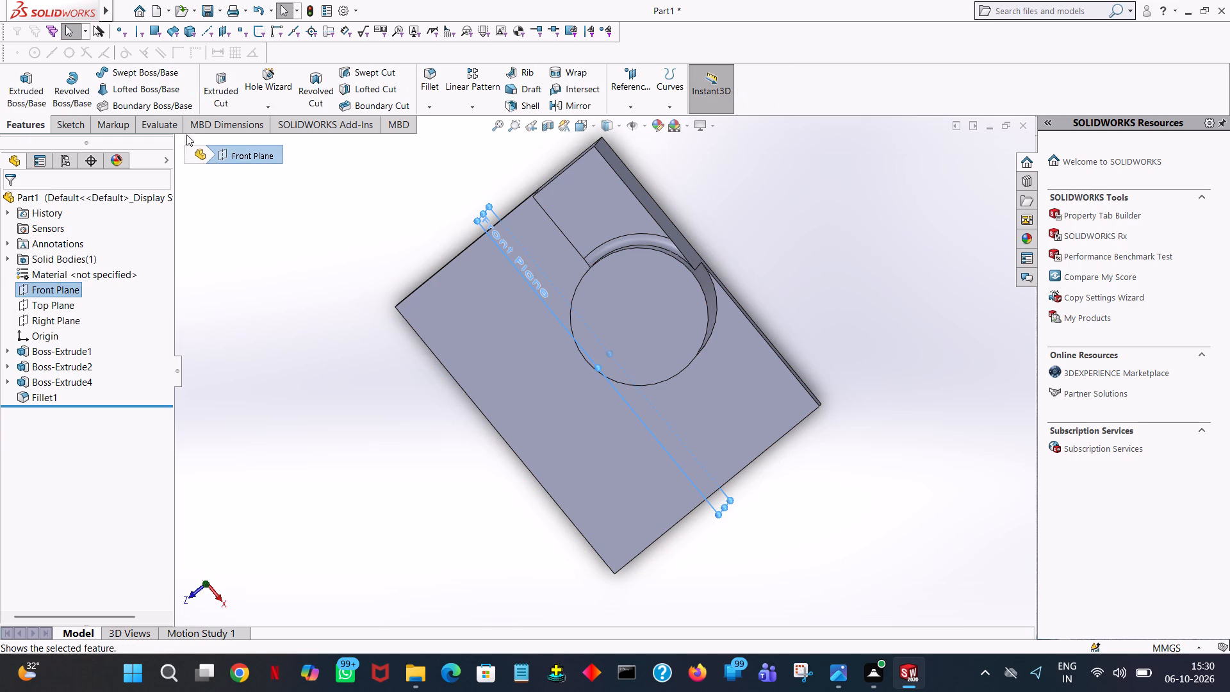
left_click(632, 110)
left_click(632, 121)
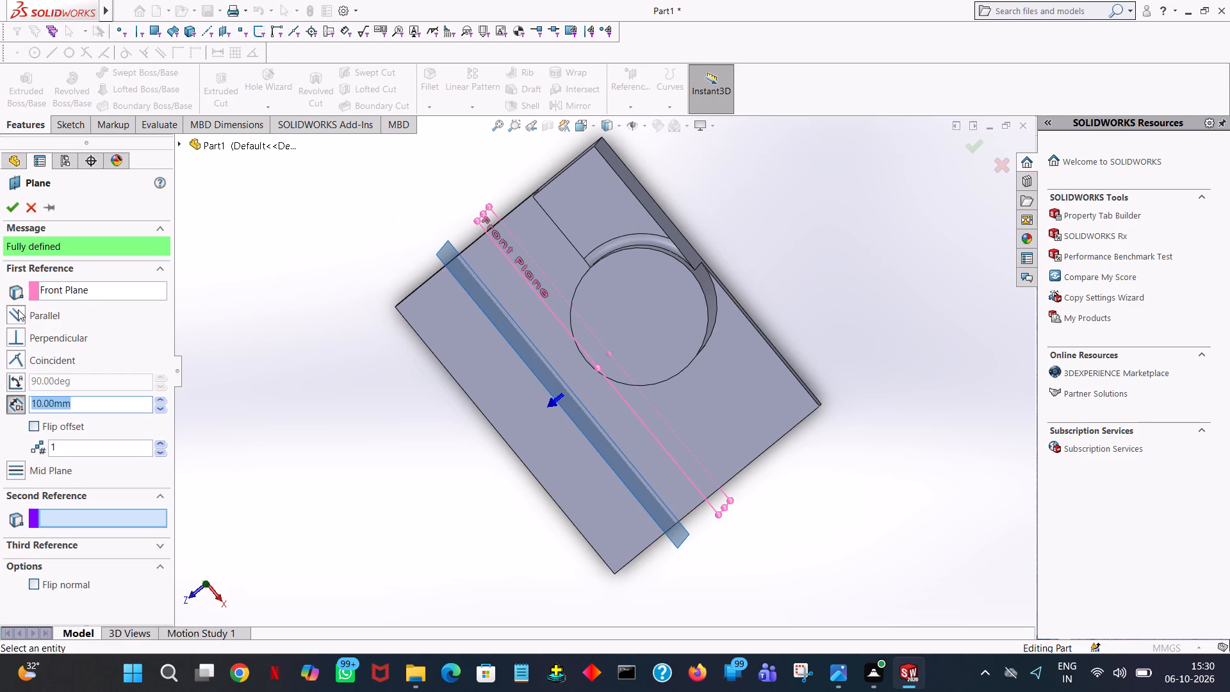
left_click(29, 424)
middle_click_drag(357, 358, 348, 338)
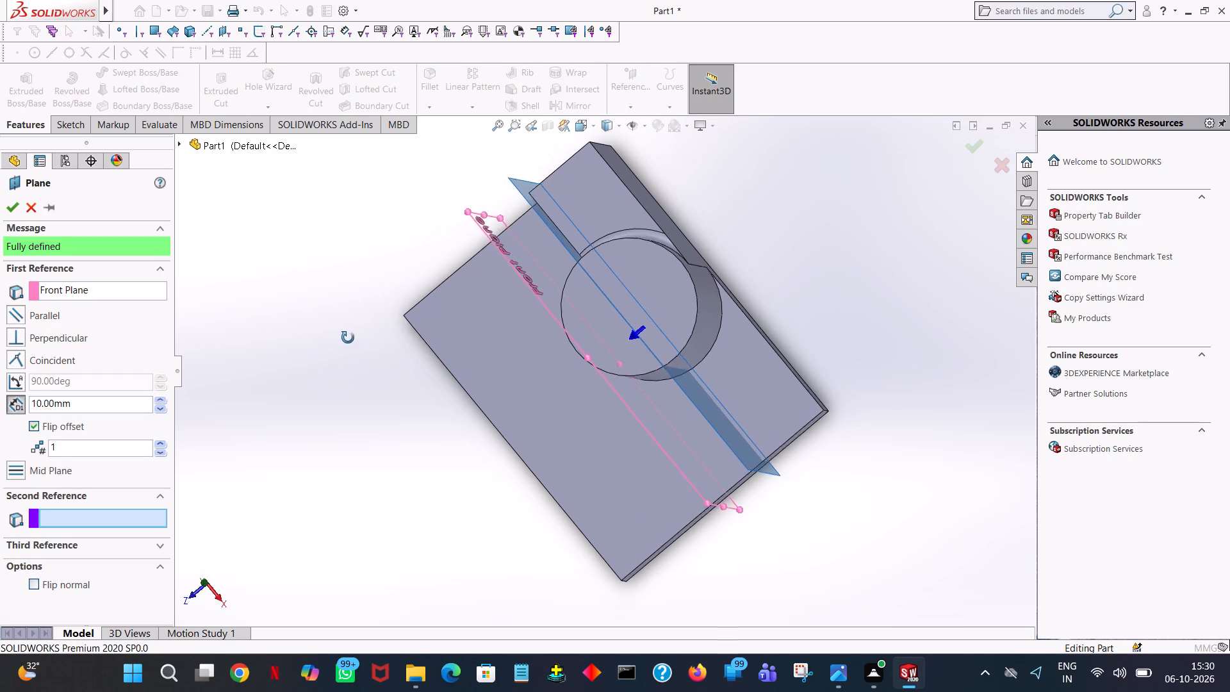
middle_click_drag(348, 338, 336, 279)
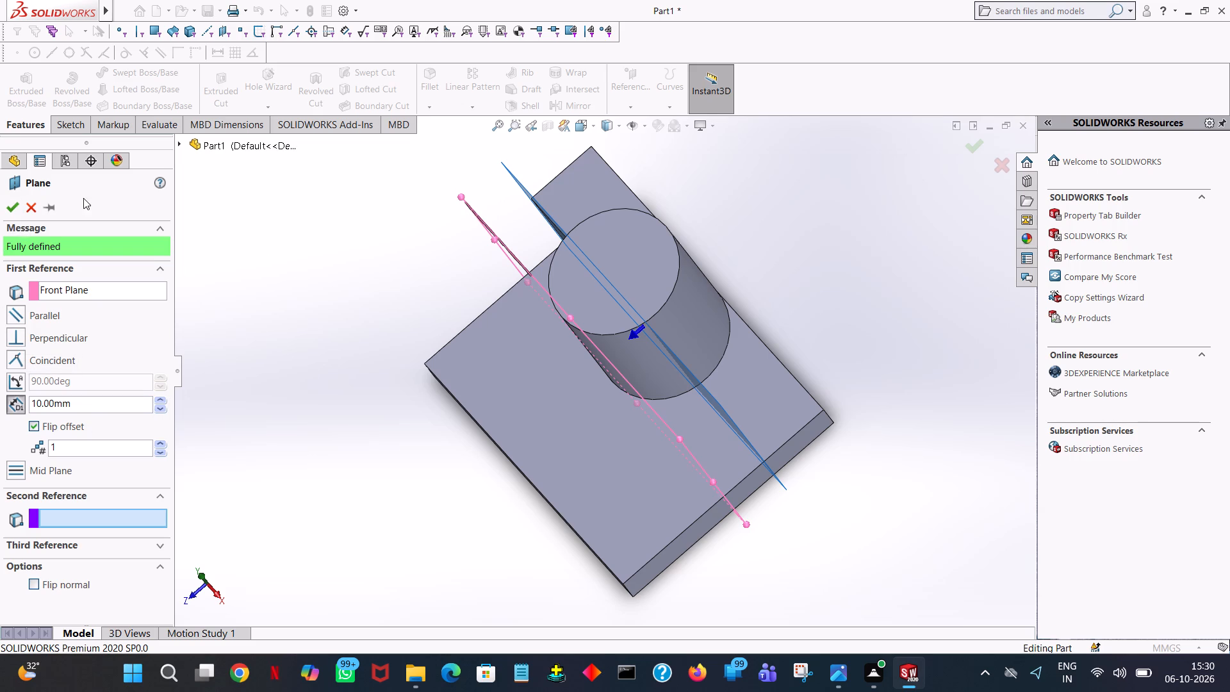
middle_click_drag(290, 274, 300, 325)
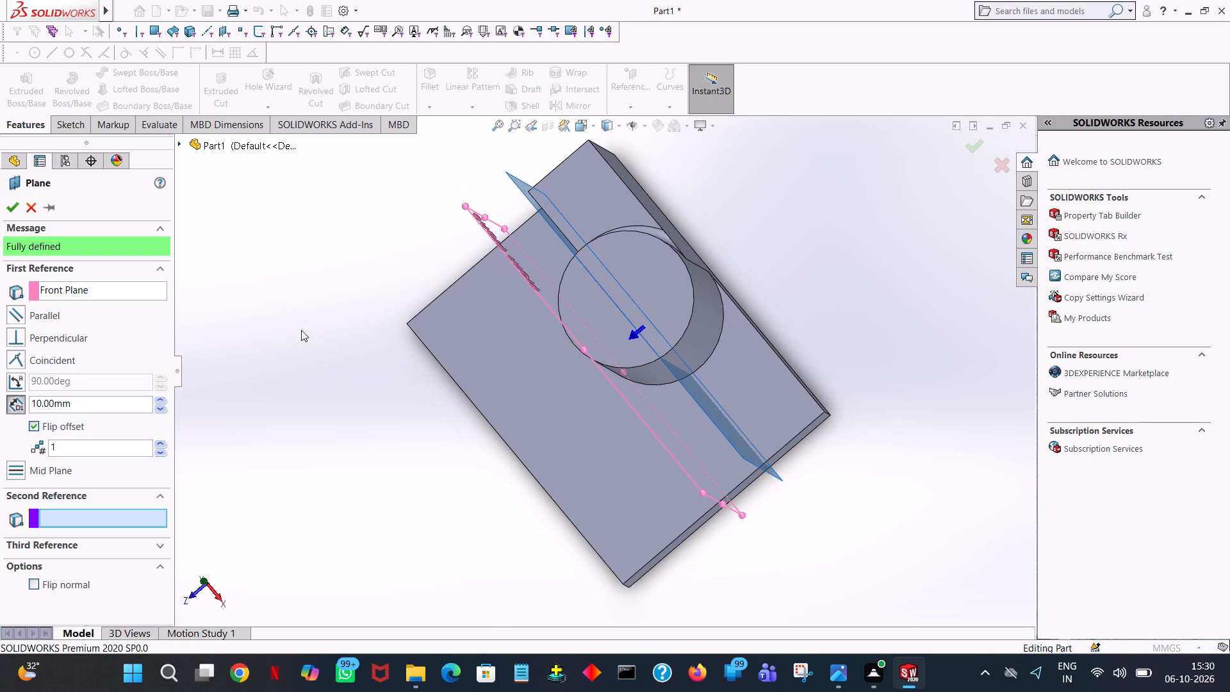
middle_click_drag(341, 293, 347, 272)
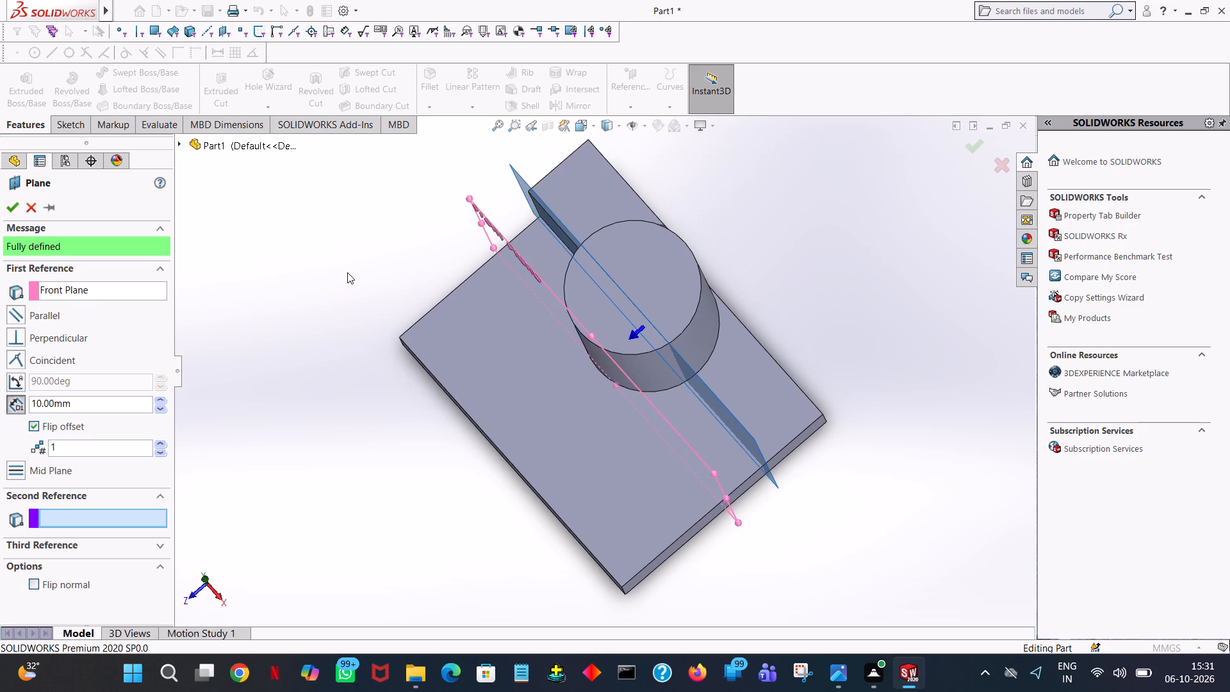
middle_click(347, 272)
middle_click_drag(347, 279, 347, 284)
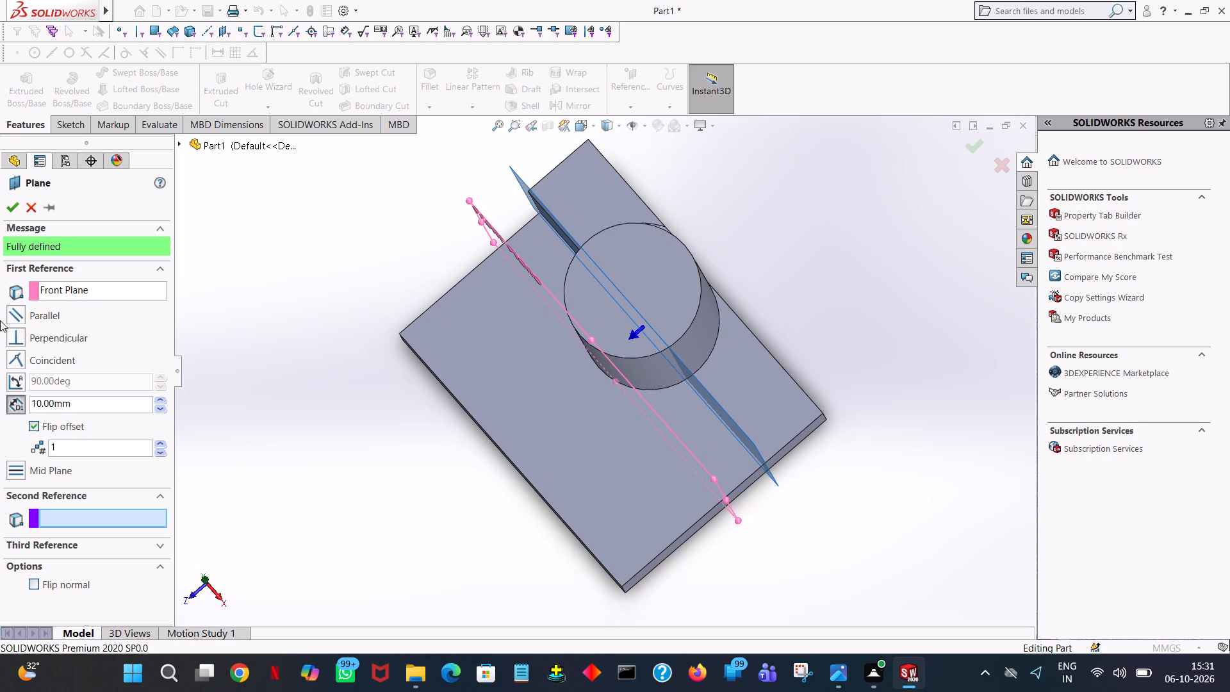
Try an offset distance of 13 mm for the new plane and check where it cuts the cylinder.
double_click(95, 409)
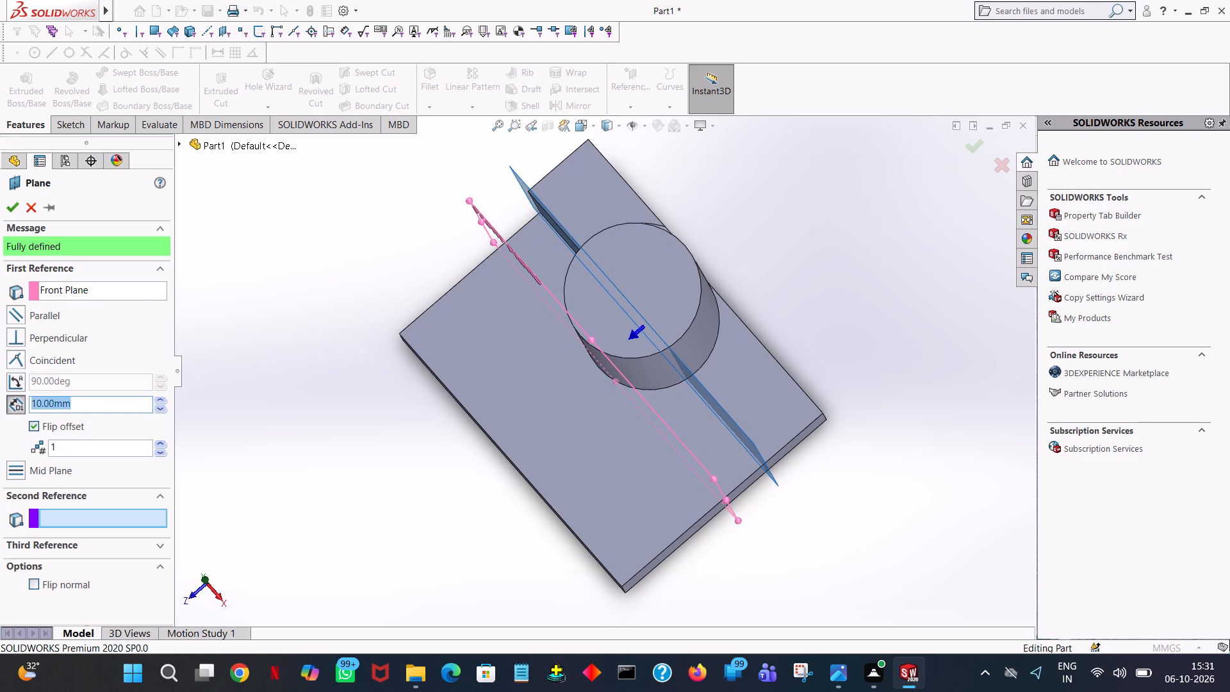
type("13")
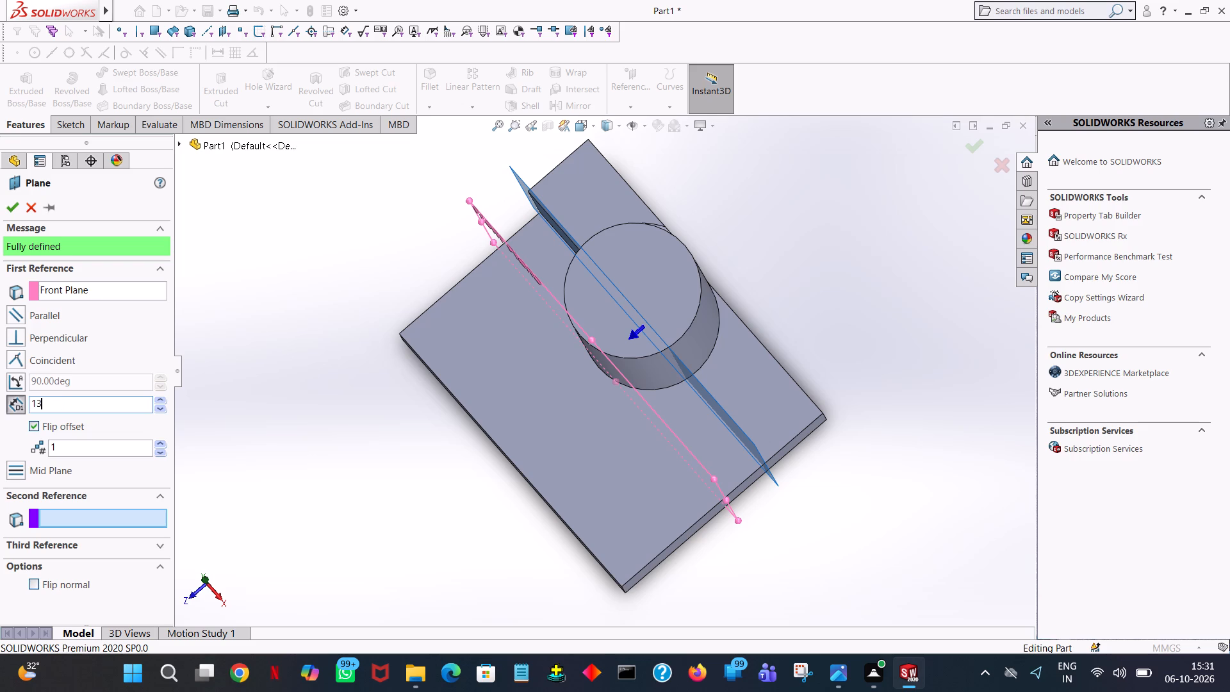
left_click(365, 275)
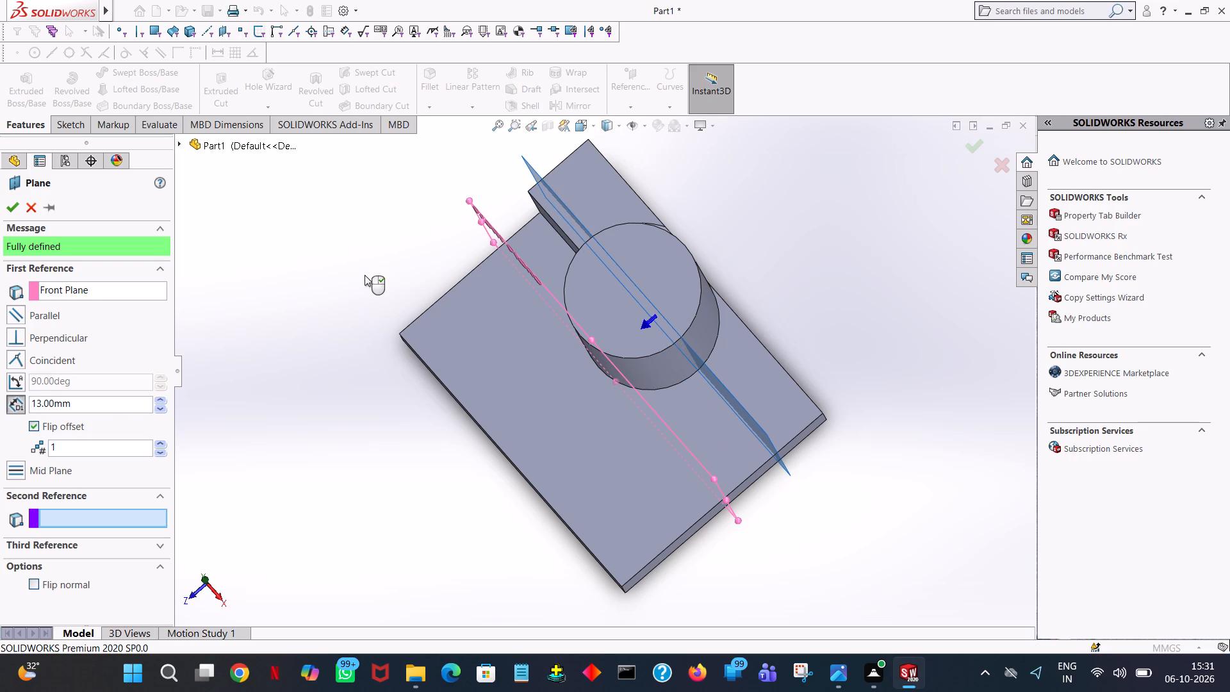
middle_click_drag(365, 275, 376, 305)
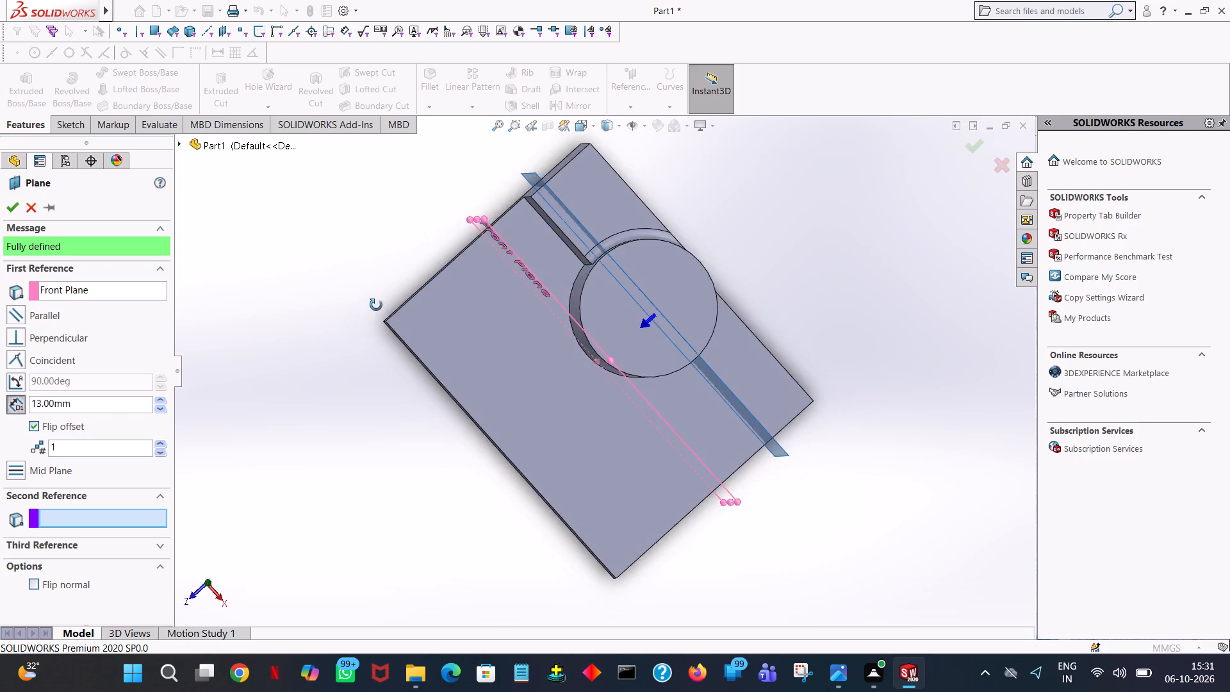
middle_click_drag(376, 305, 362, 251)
Set the plane's offset distance to 12 mm and create the plane.
left_click(124, 400)
left_click(124, 400)
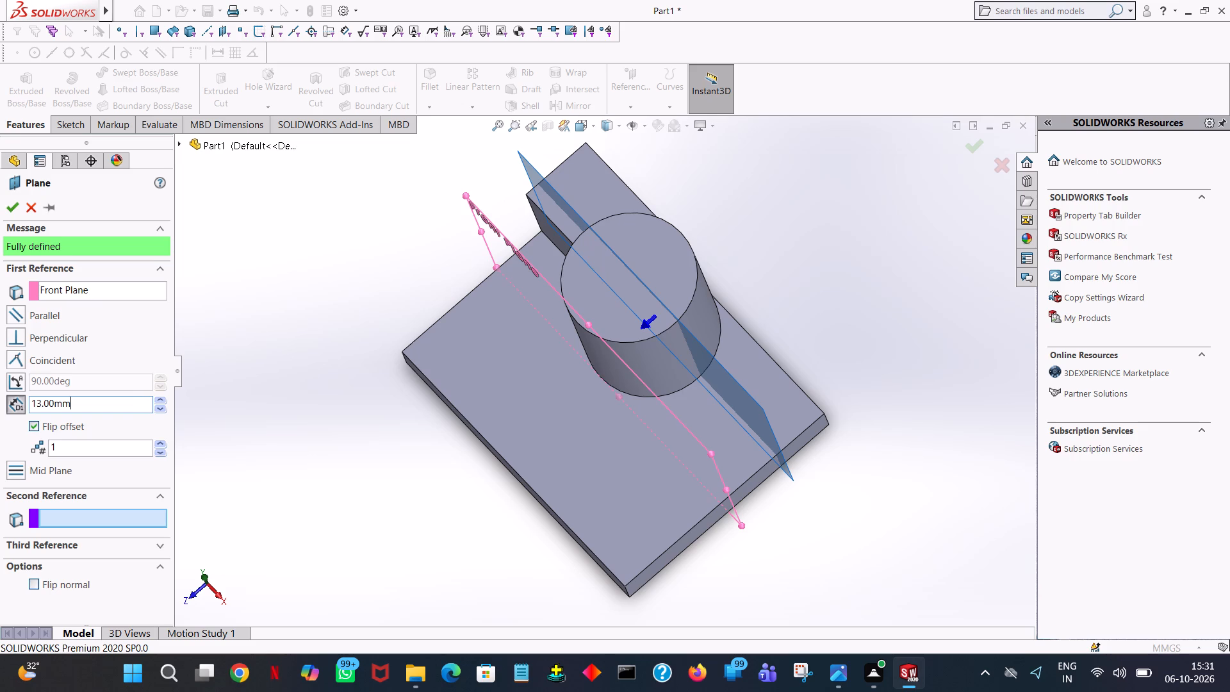
type("12")
left_click(321, 229)
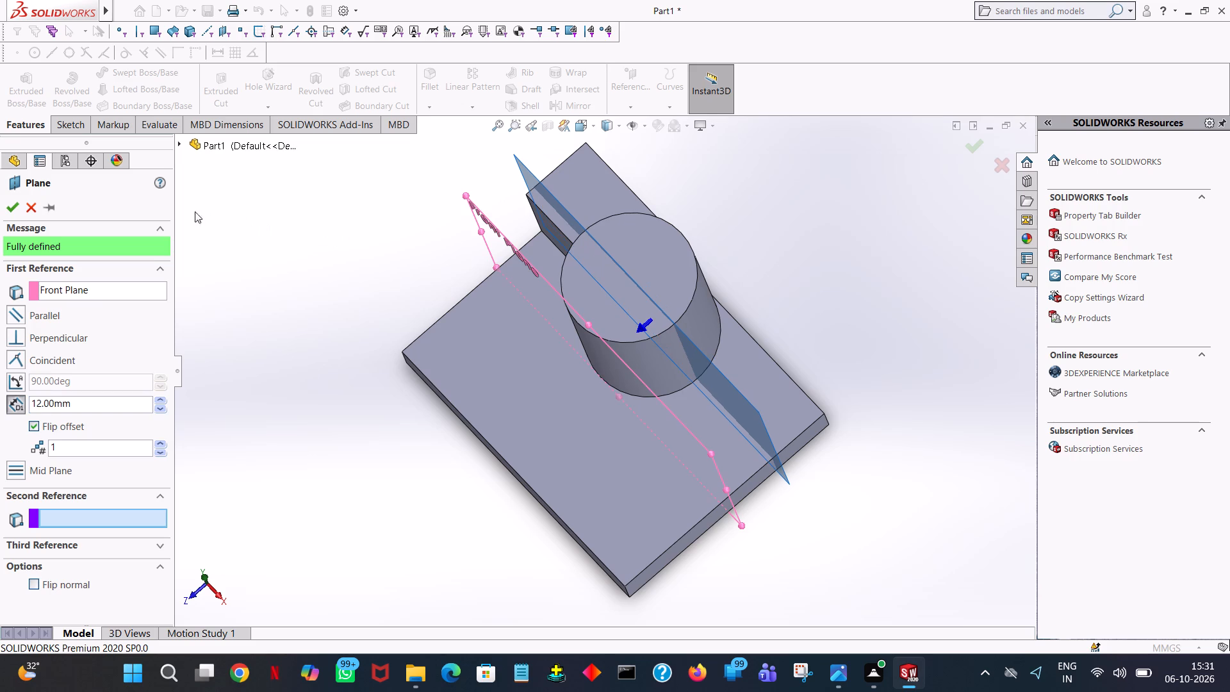
left_click(12, 210)
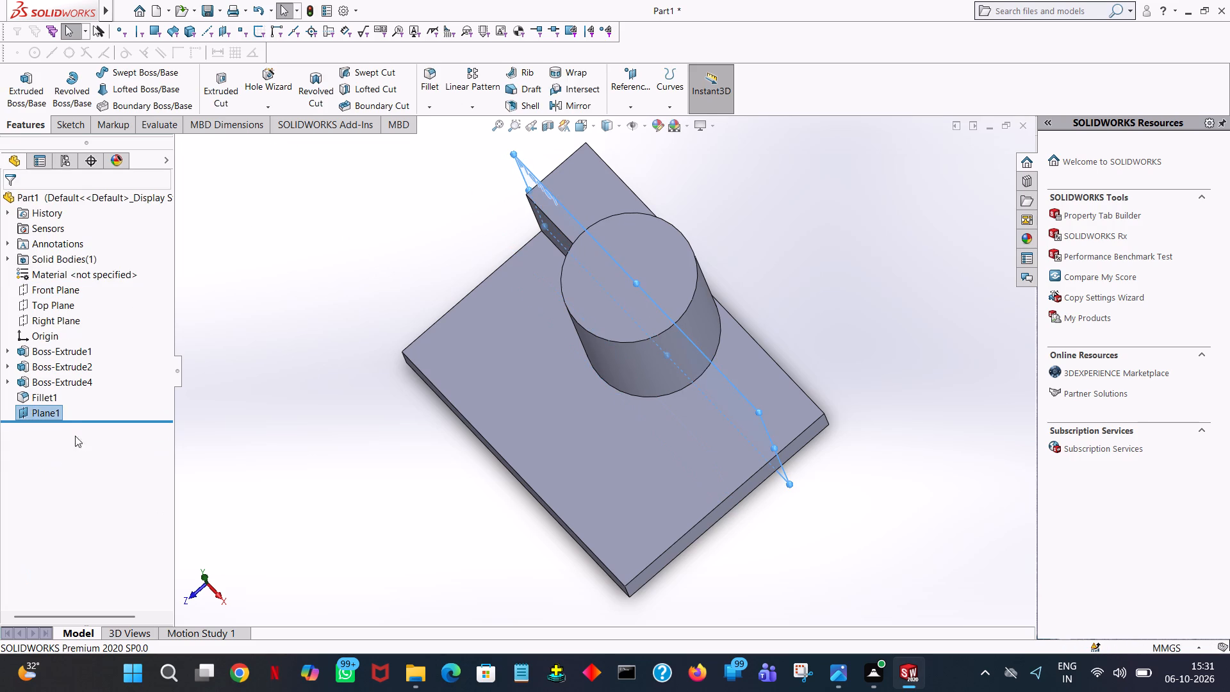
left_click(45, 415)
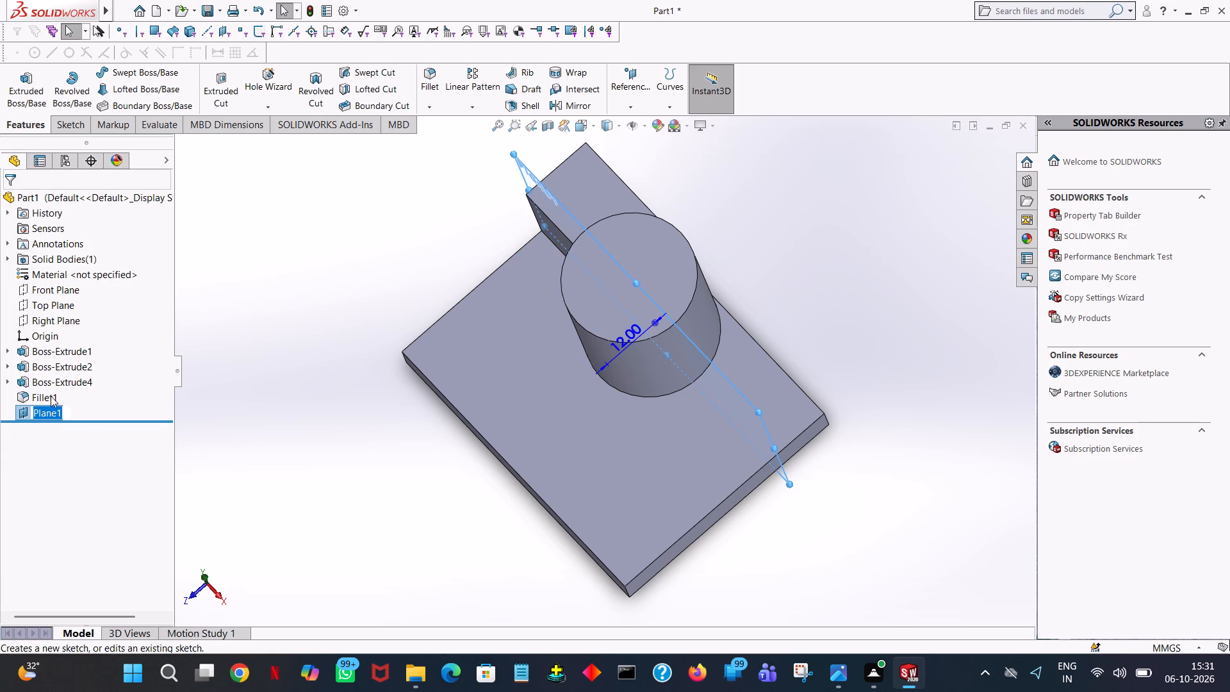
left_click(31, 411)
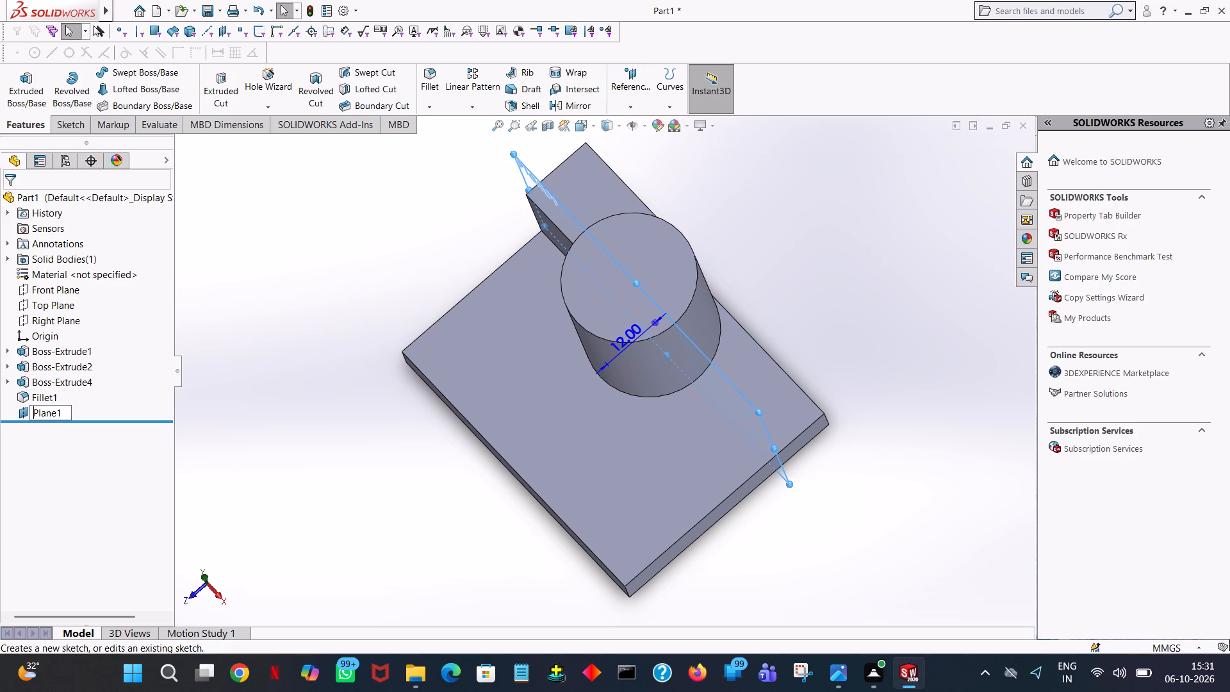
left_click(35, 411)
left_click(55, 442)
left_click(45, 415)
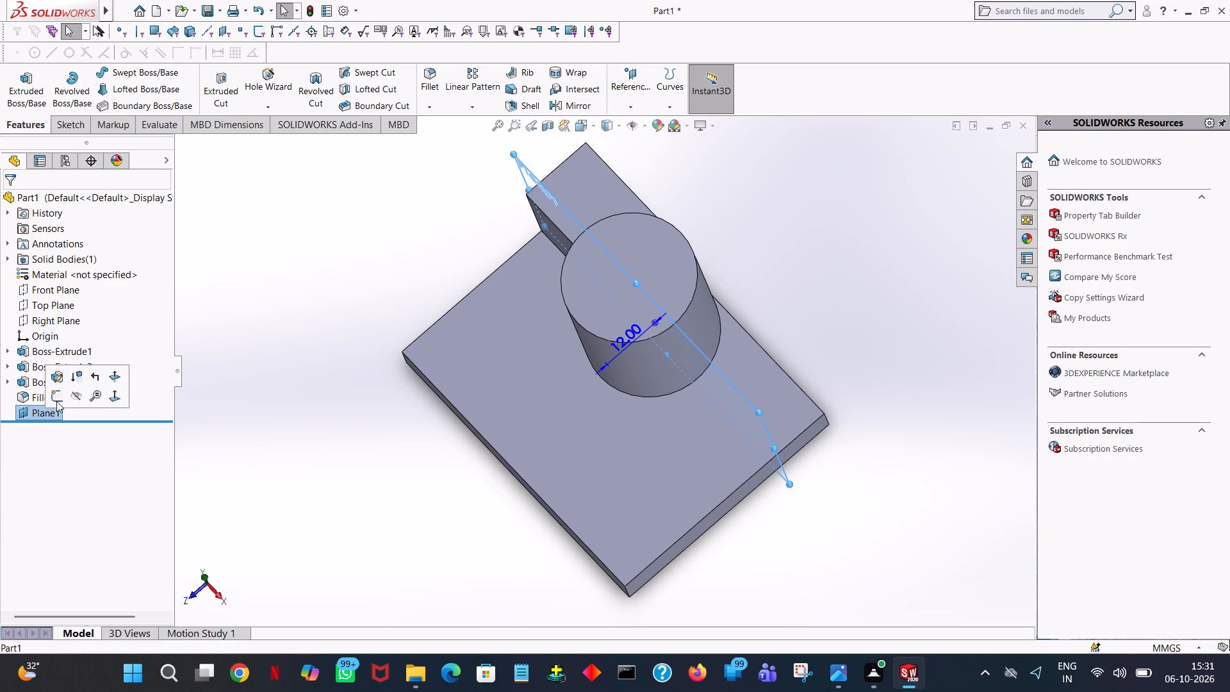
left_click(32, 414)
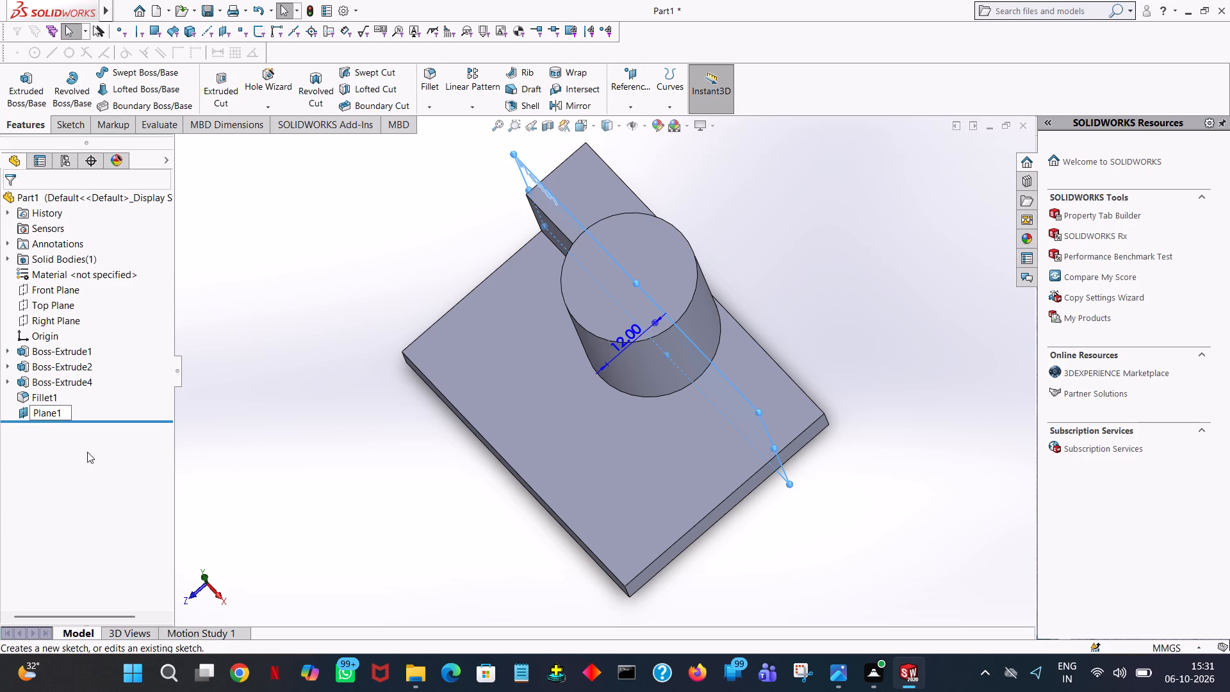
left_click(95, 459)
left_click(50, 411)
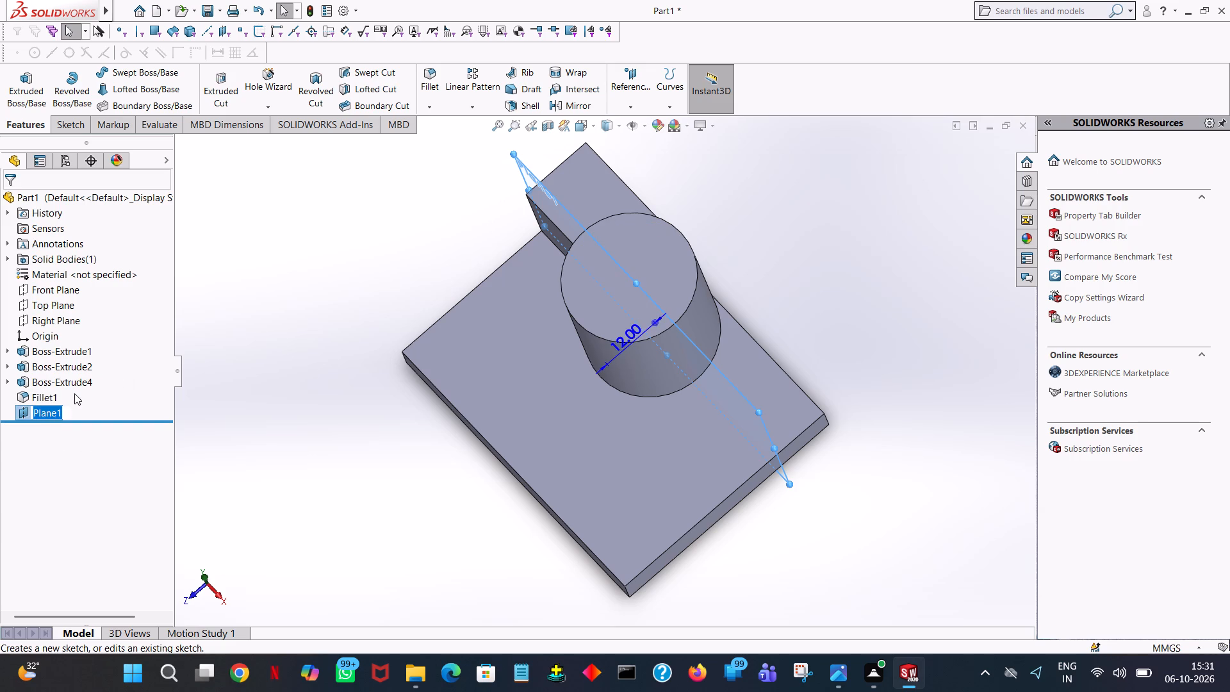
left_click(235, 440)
Open a sketch on the new offset plane and view it face-on.
left_click(33, 410)
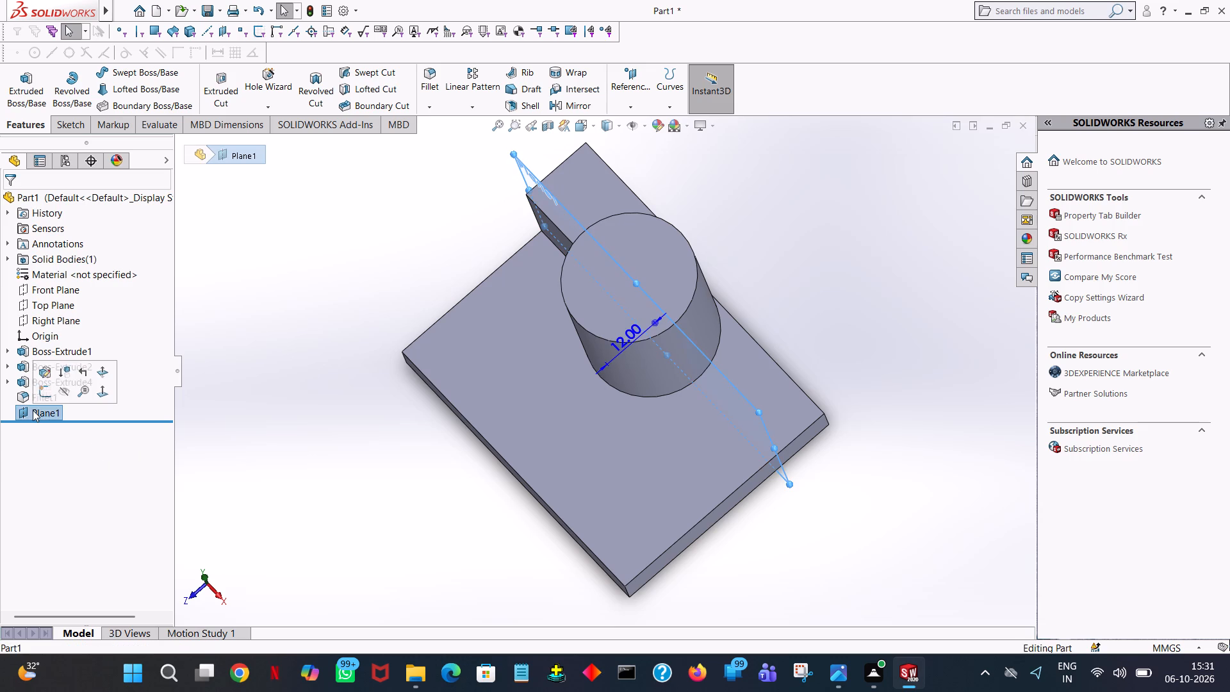
left_click(46, 390)
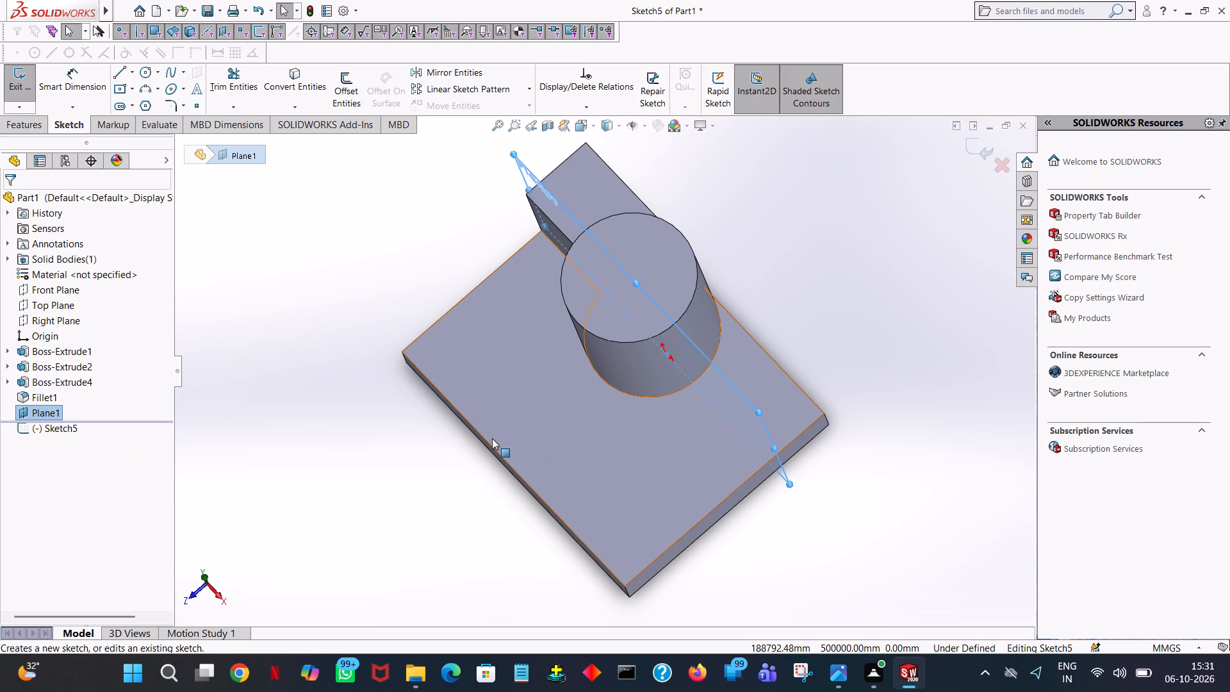
key("space")
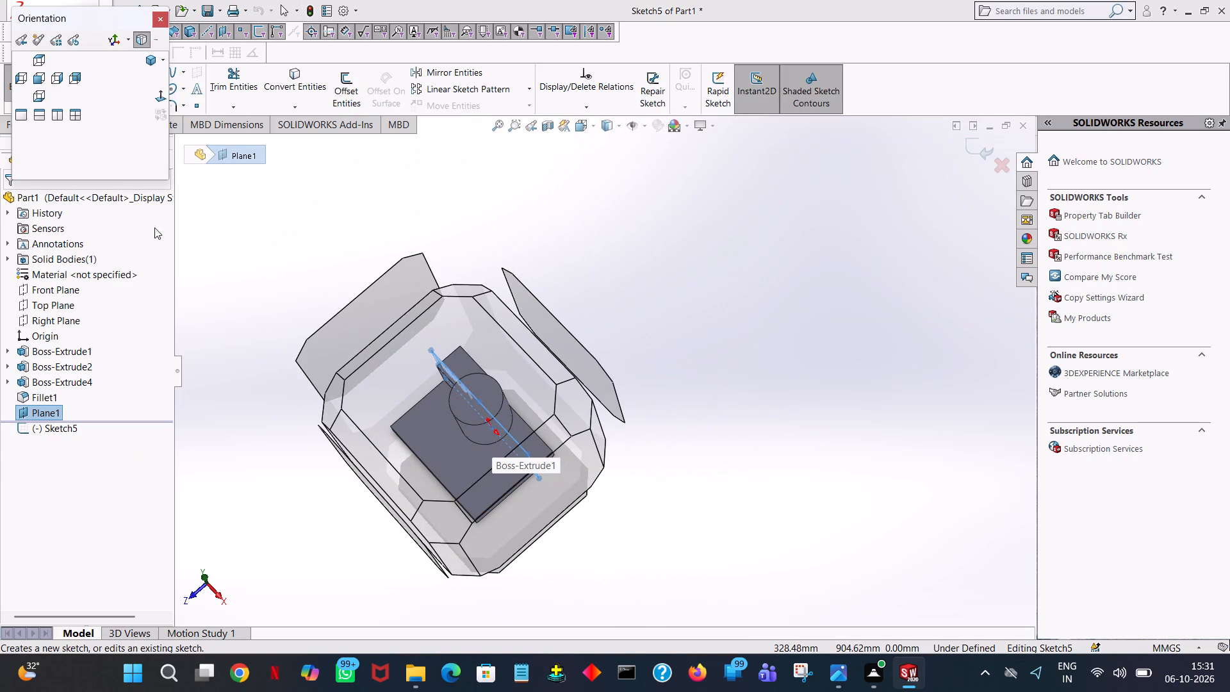
left_click(158, 102)
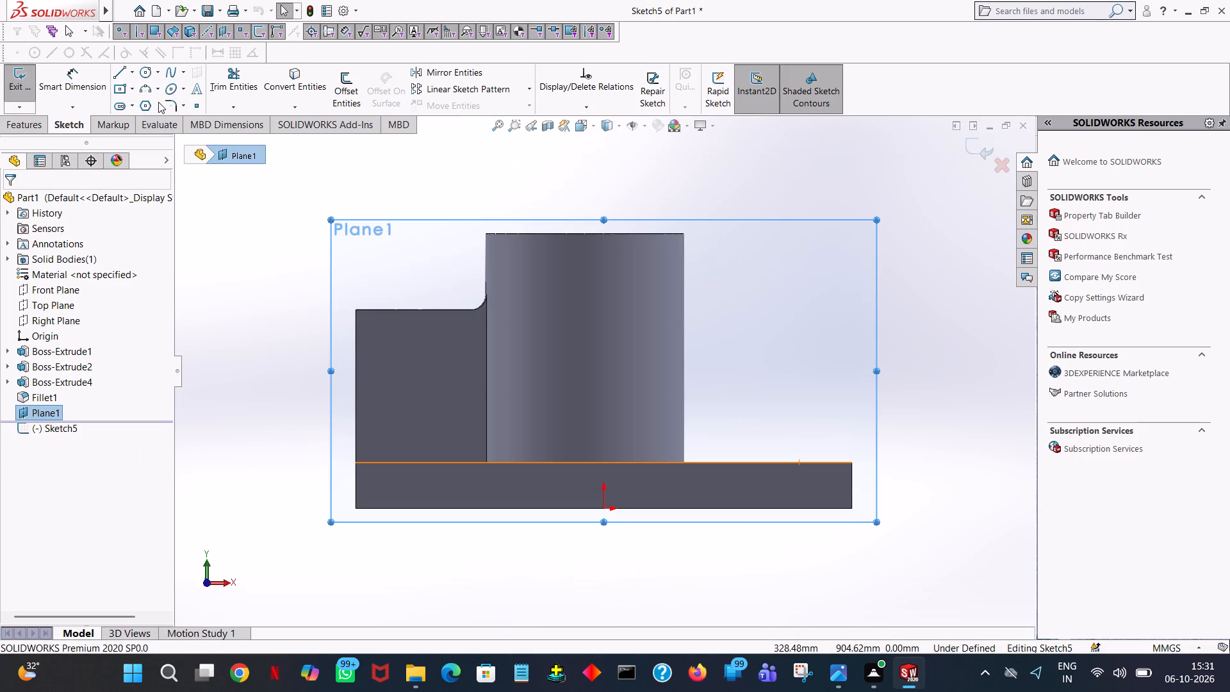
Sketch a 30 mm vertical line down the cylinder's middle to the plate, and from its foot an inclined line about 45.5 mm long.
left_click(120, 70)
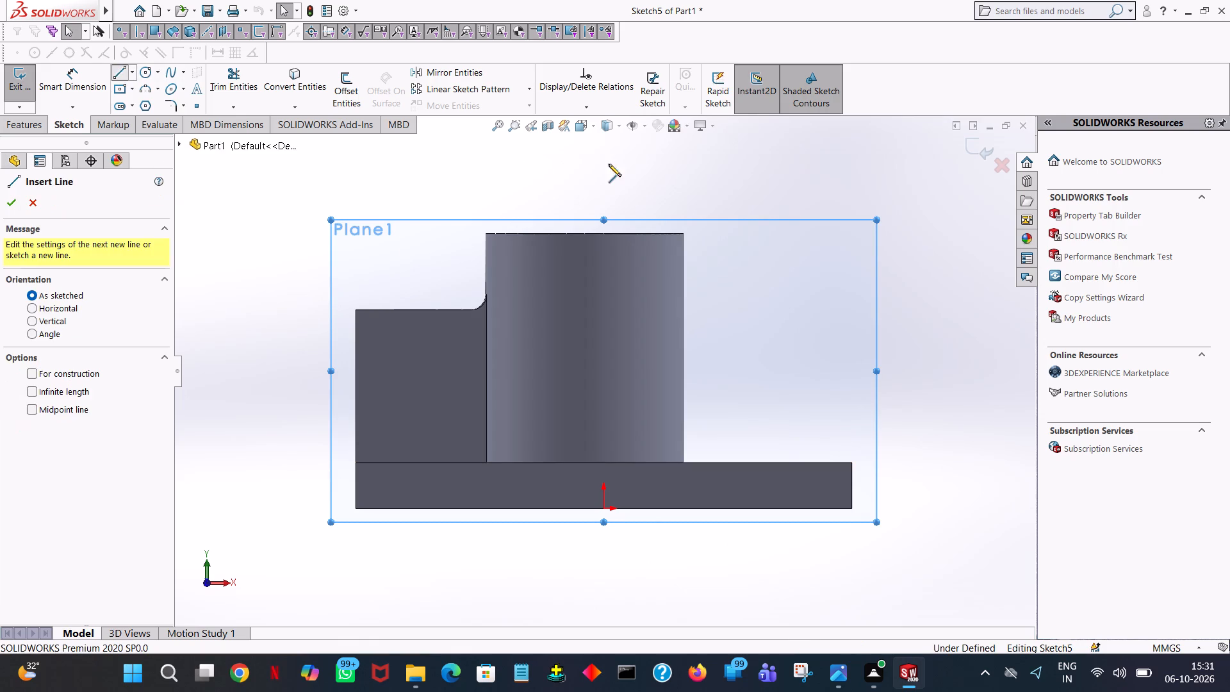
left_click(582, 232)
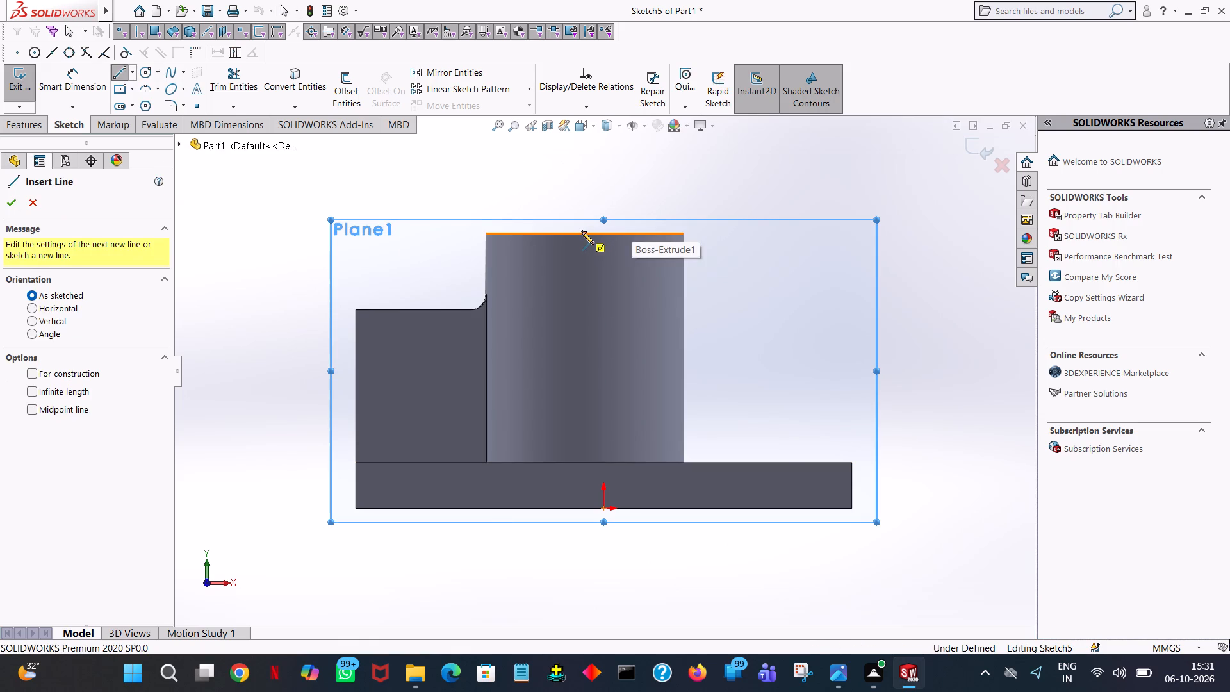
left_click(583, 463)
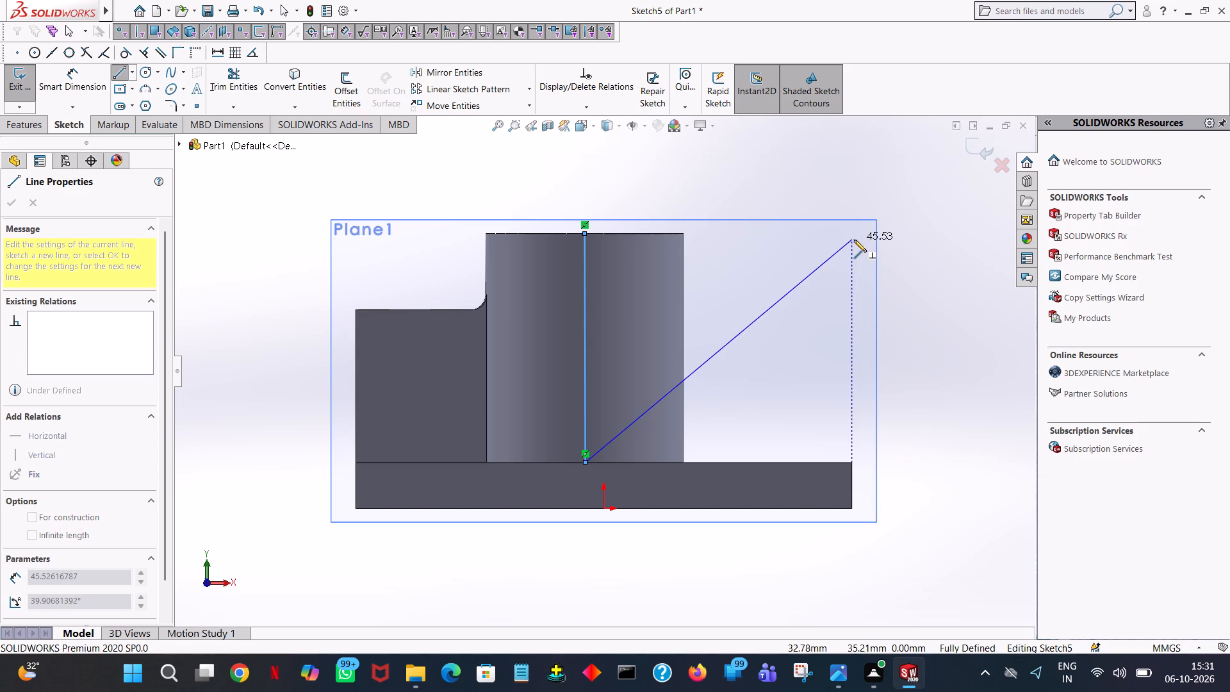
left_click(854, 240)
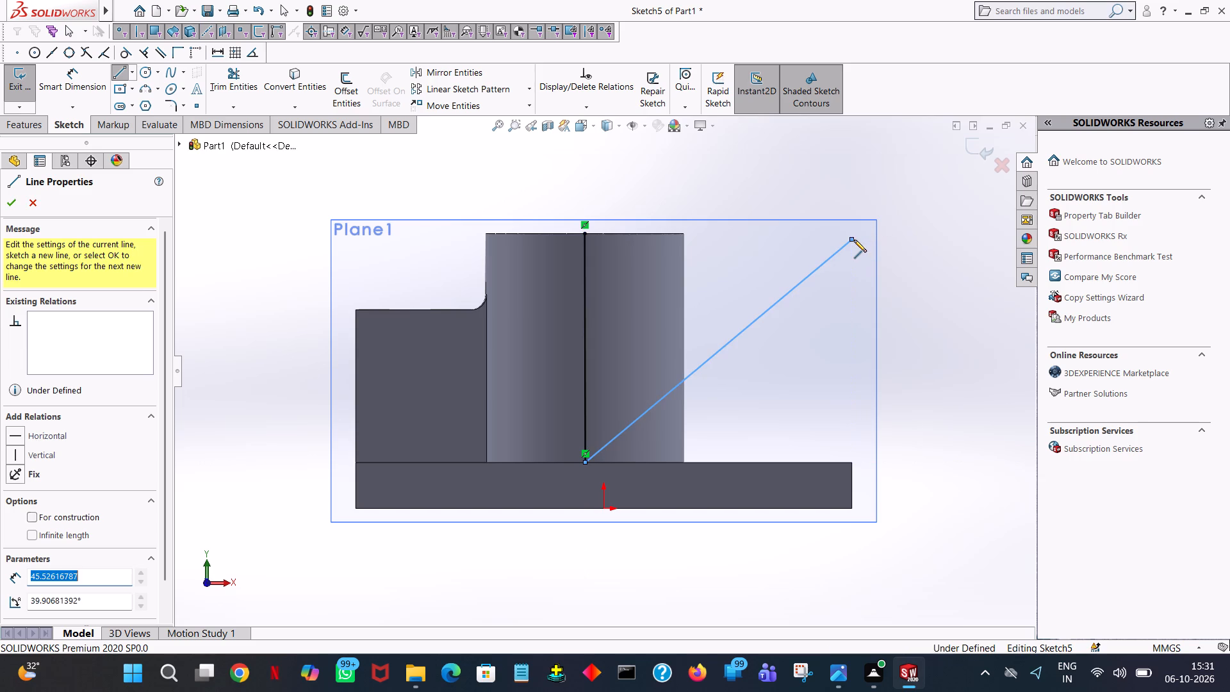
right_click(854, 240)
left_click(869, 251)
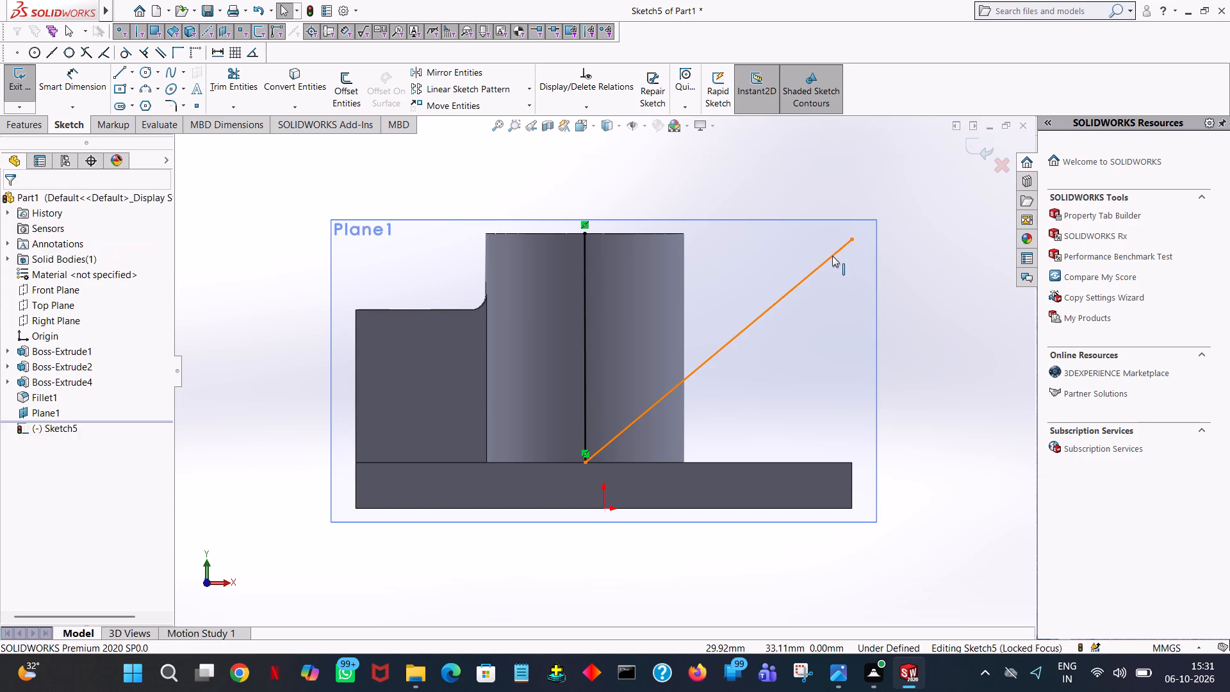
Set the inclined line's angle to 45°.
left_click(832, 256)
double_click(95, 529)
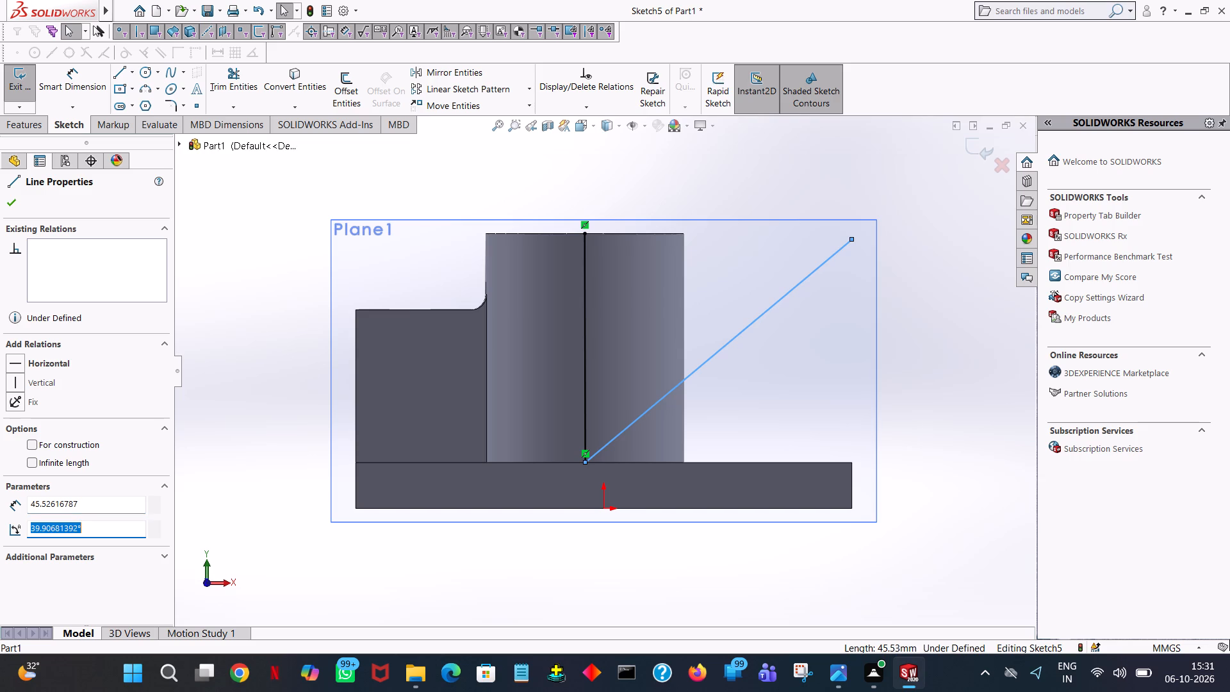
type("45")
key("Return")
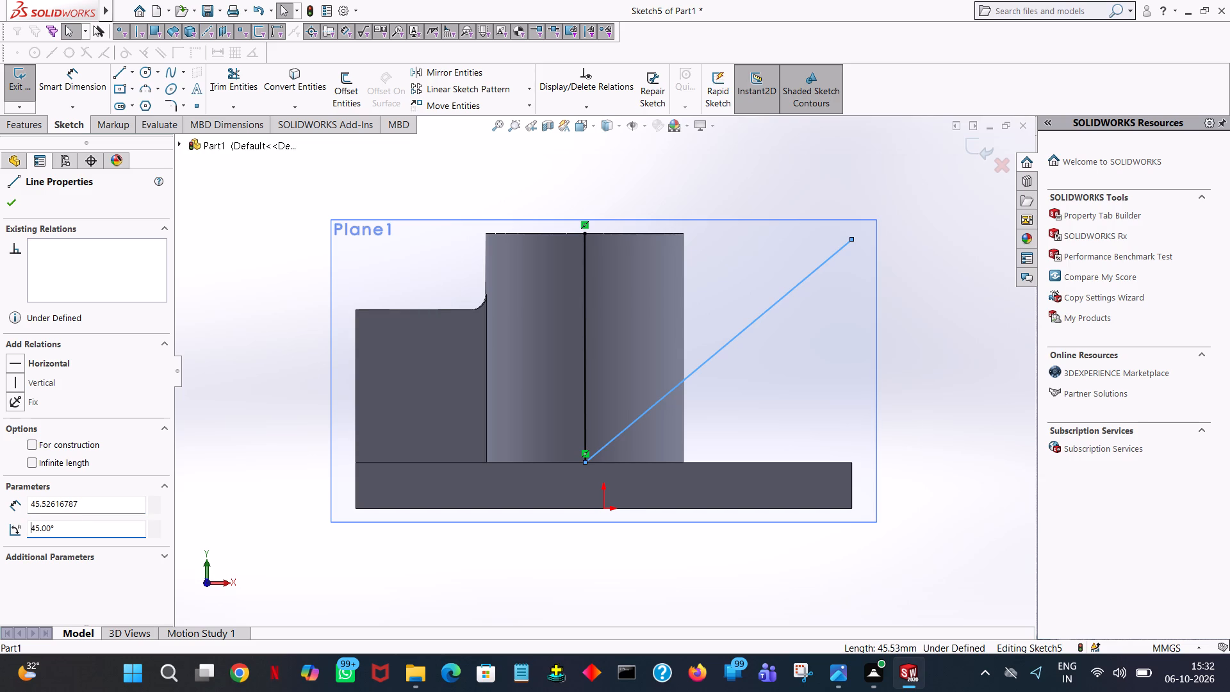
left_click(12, 196)
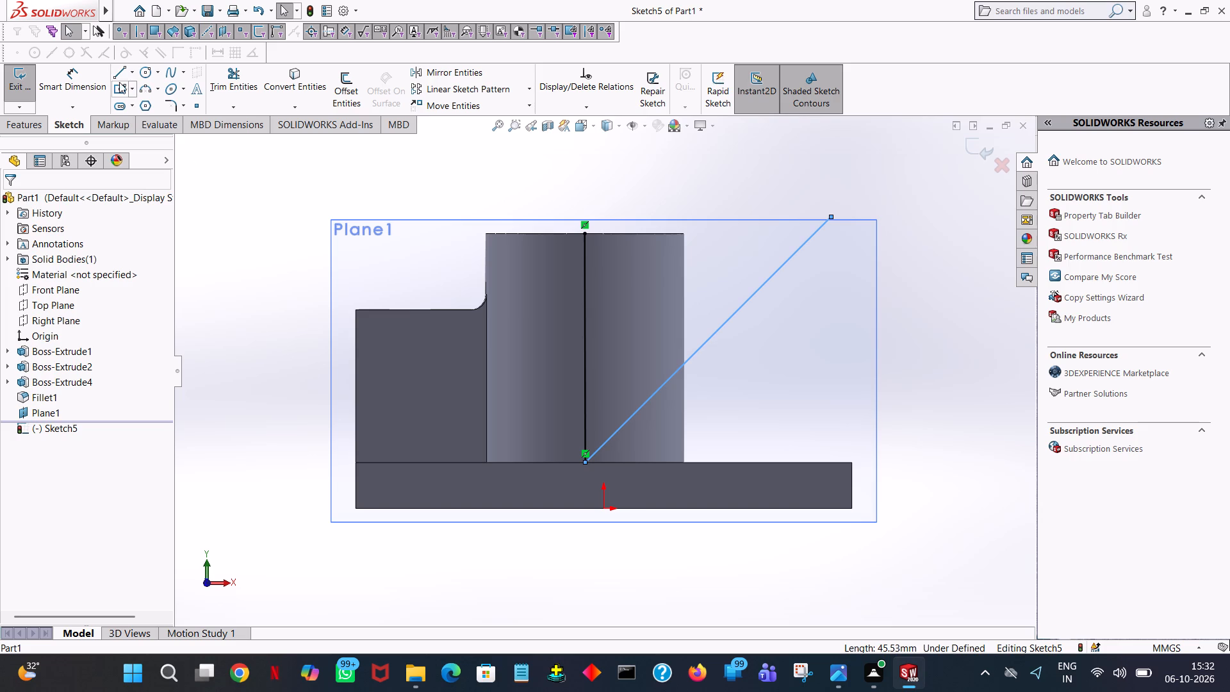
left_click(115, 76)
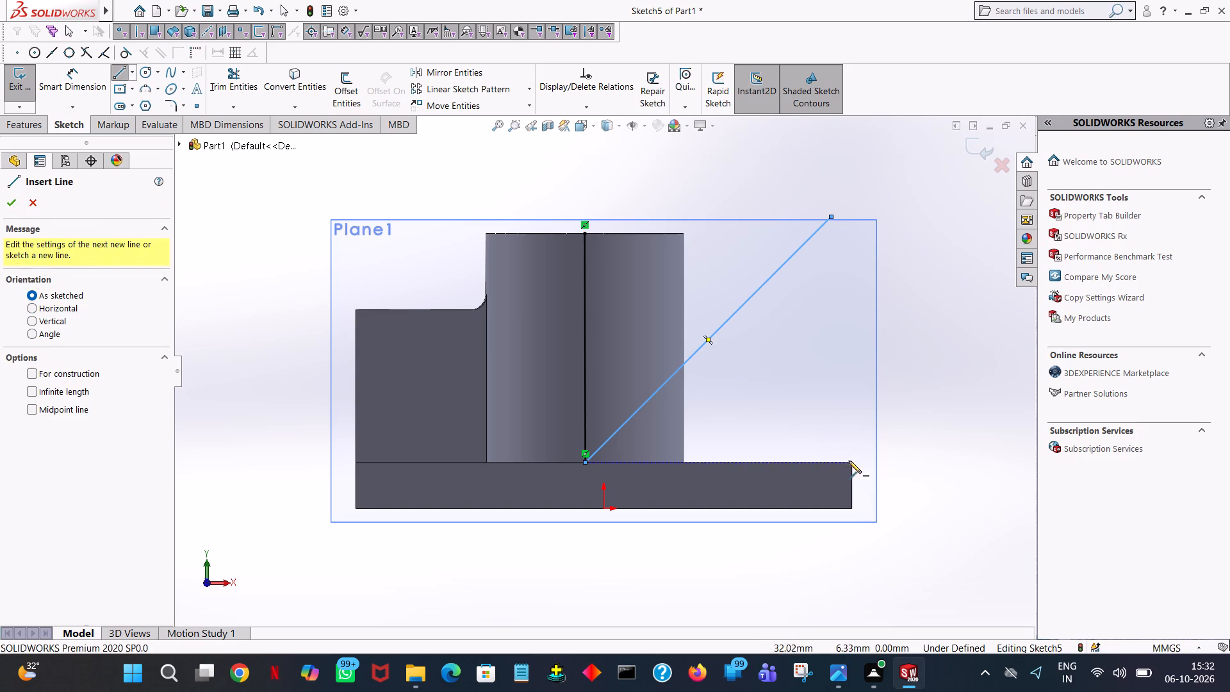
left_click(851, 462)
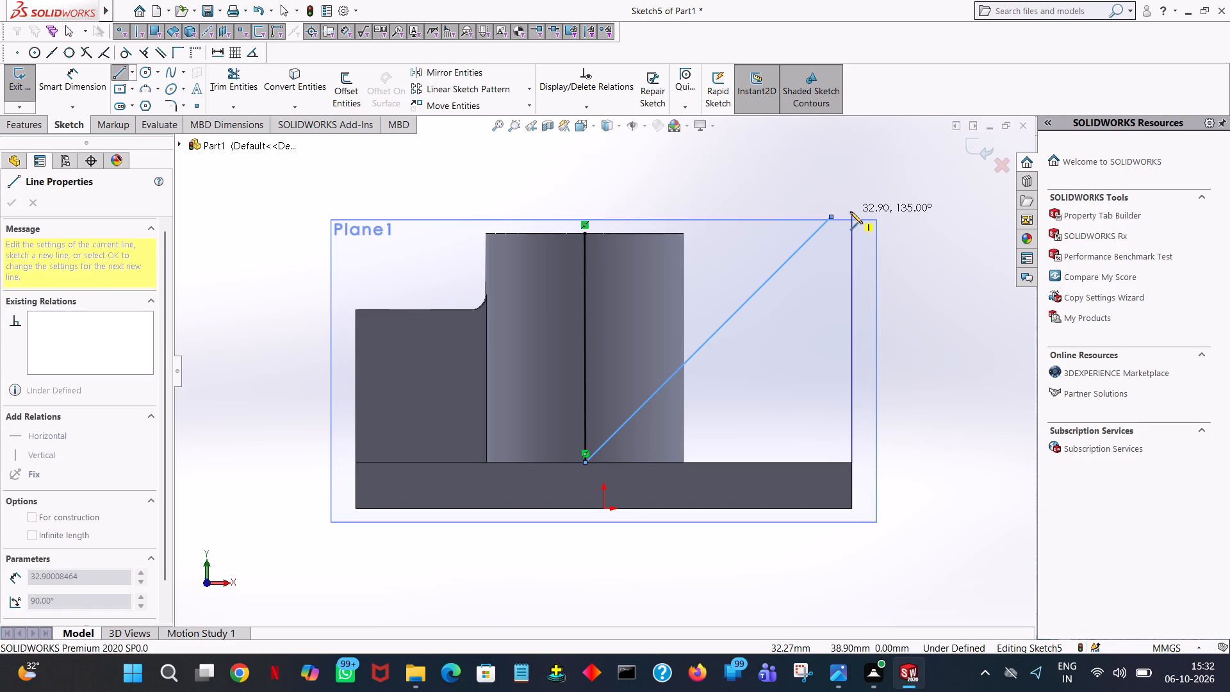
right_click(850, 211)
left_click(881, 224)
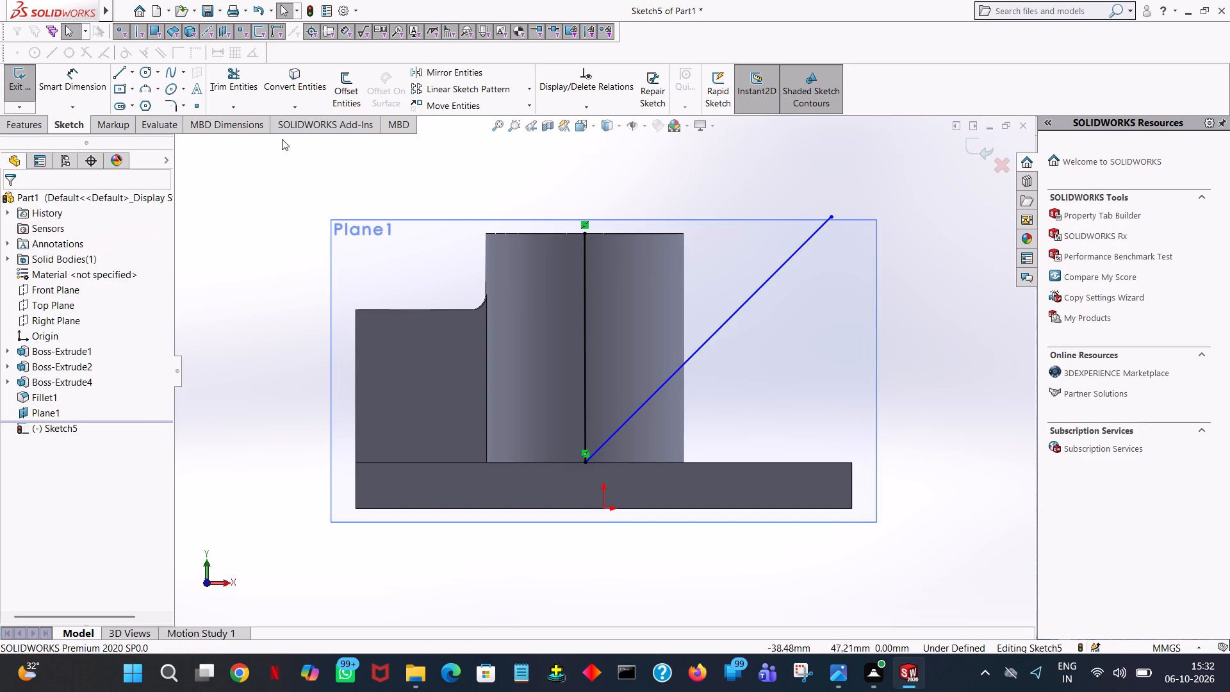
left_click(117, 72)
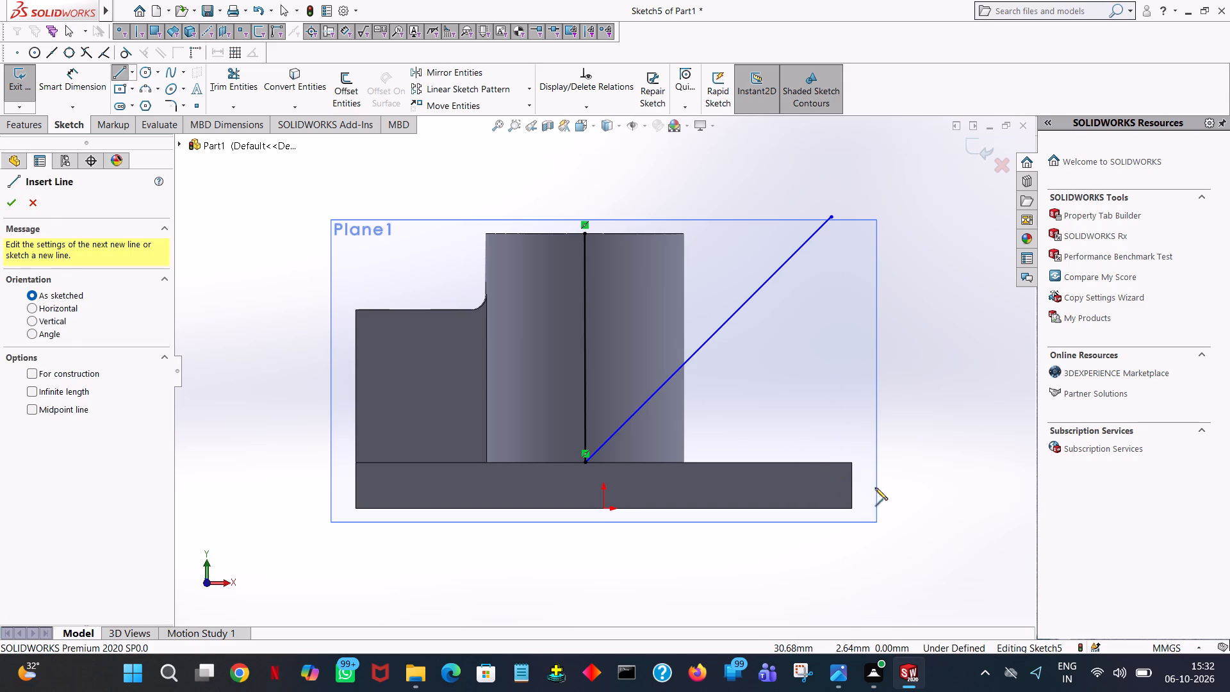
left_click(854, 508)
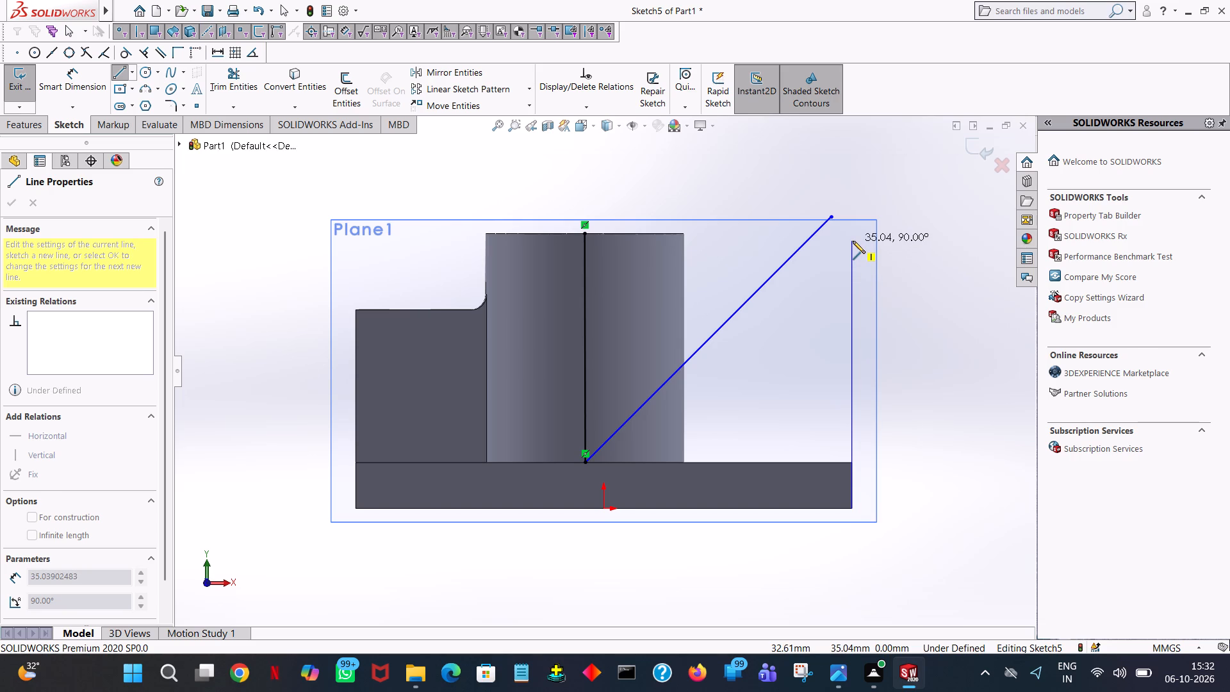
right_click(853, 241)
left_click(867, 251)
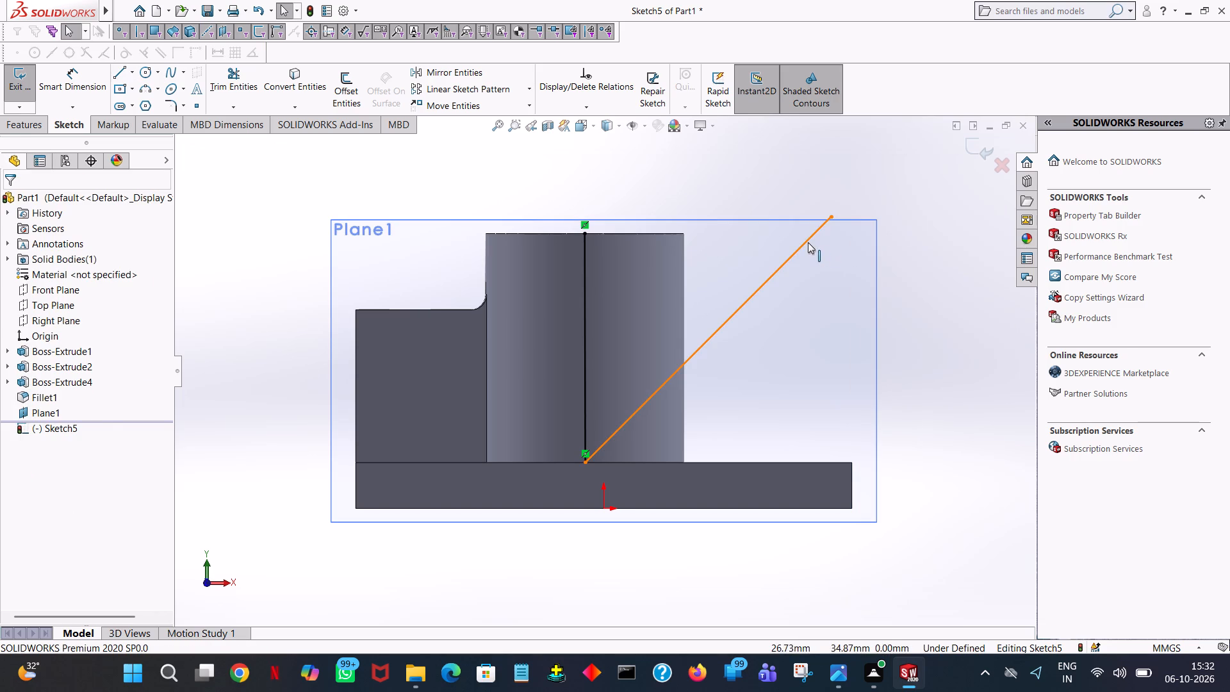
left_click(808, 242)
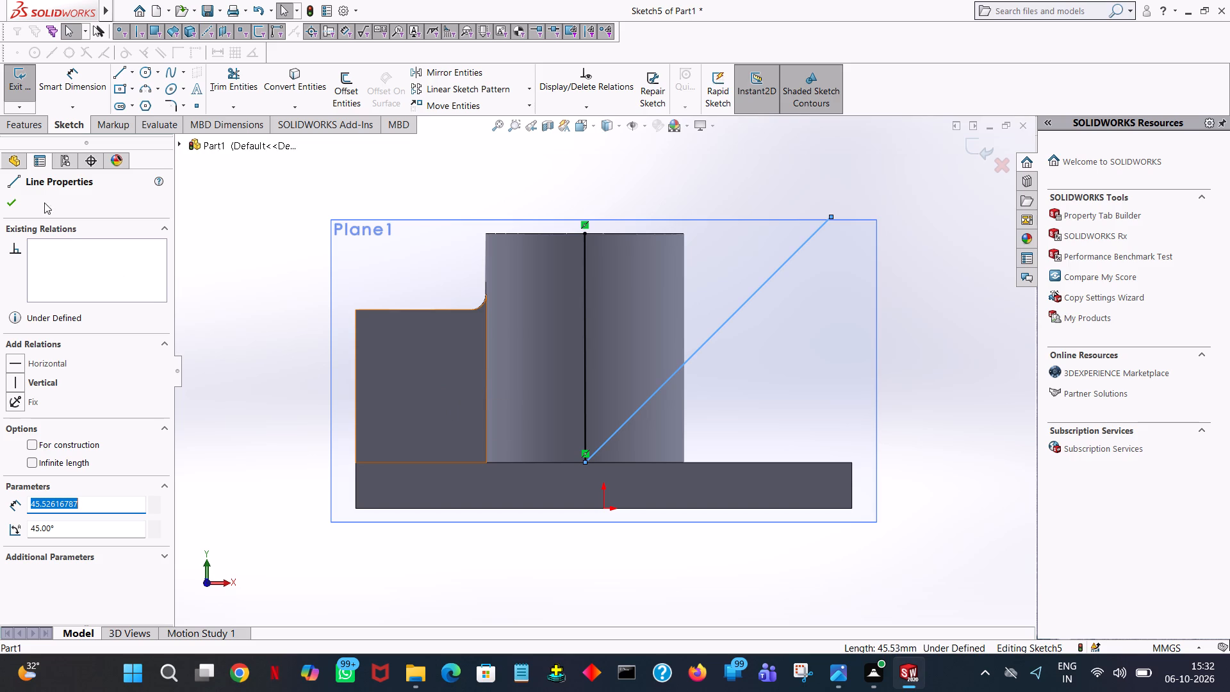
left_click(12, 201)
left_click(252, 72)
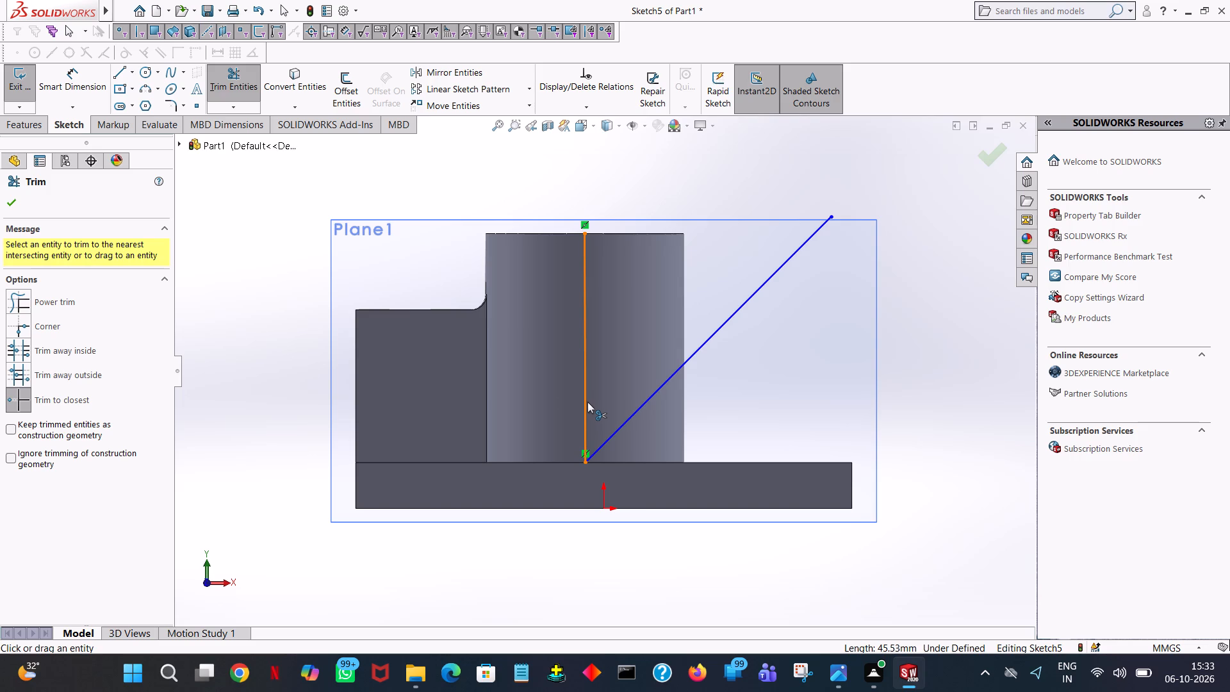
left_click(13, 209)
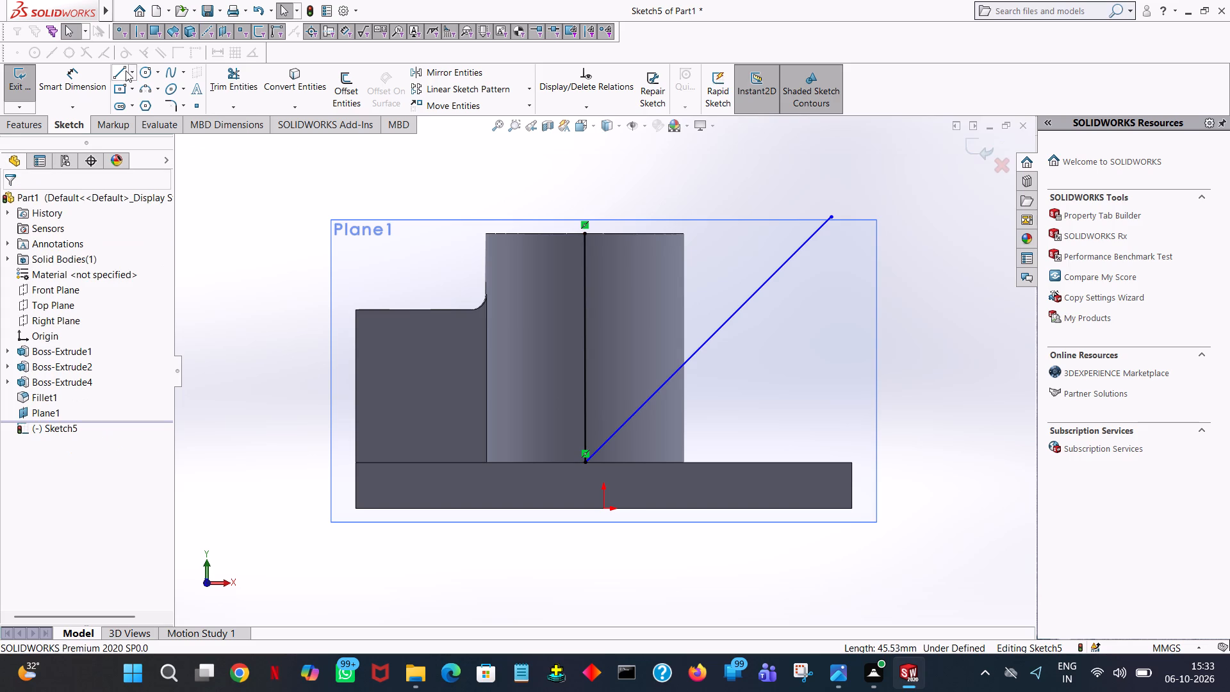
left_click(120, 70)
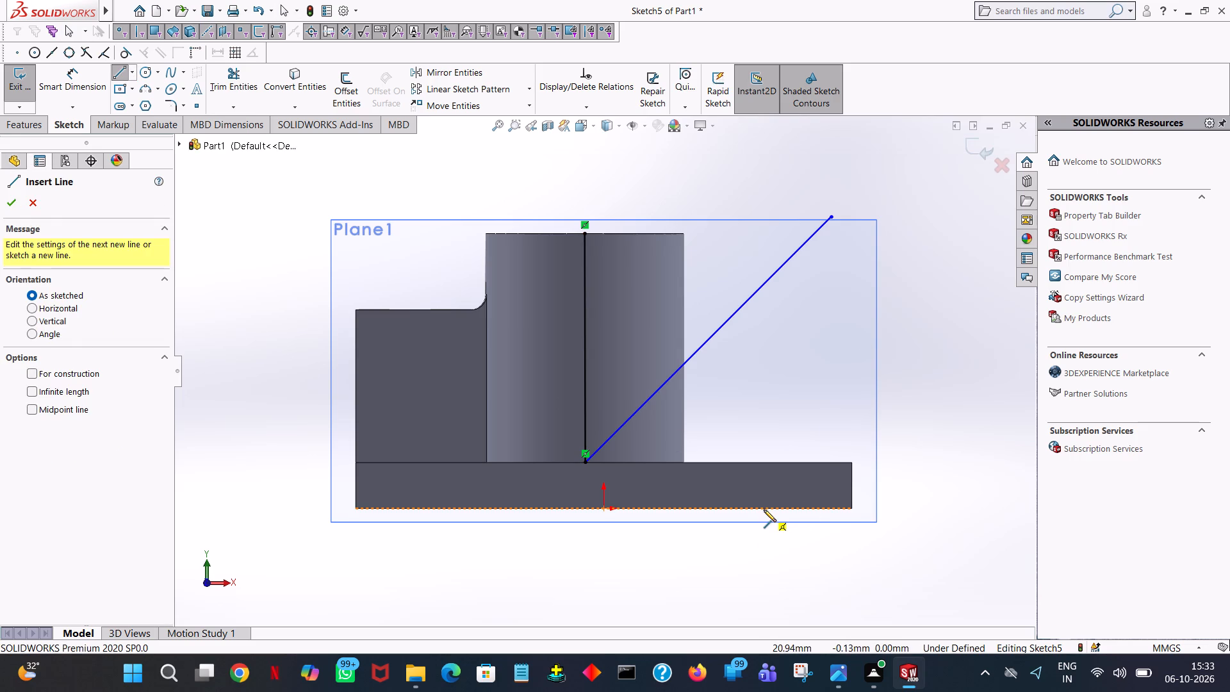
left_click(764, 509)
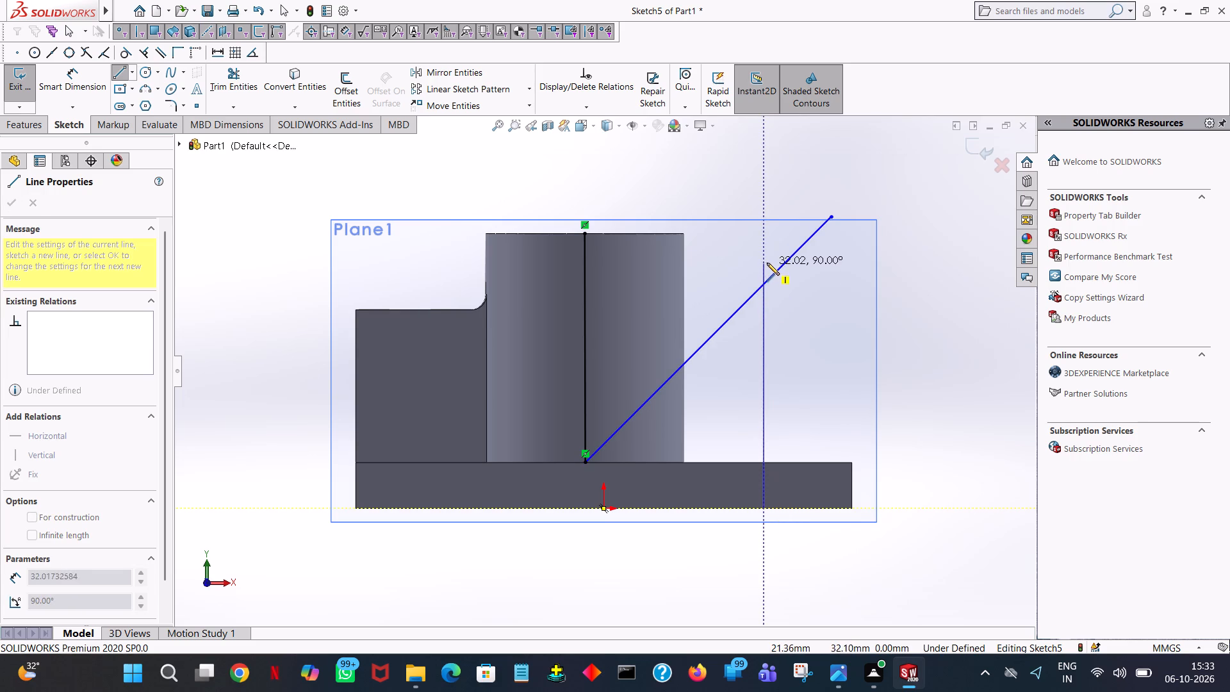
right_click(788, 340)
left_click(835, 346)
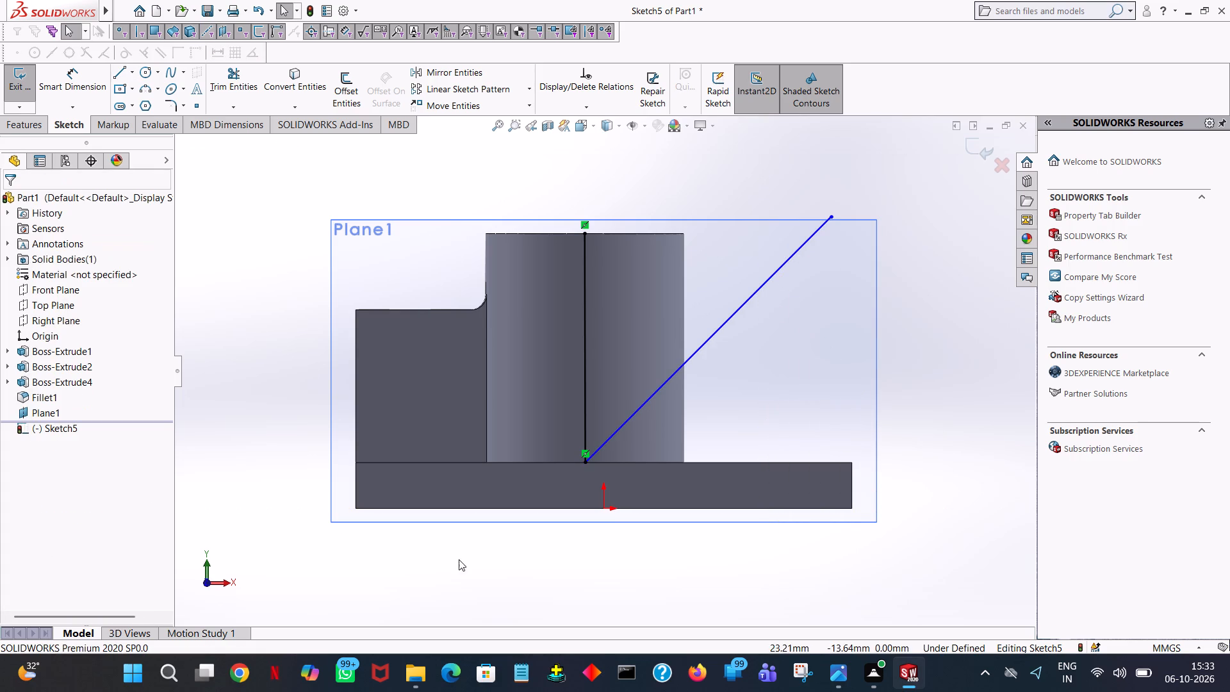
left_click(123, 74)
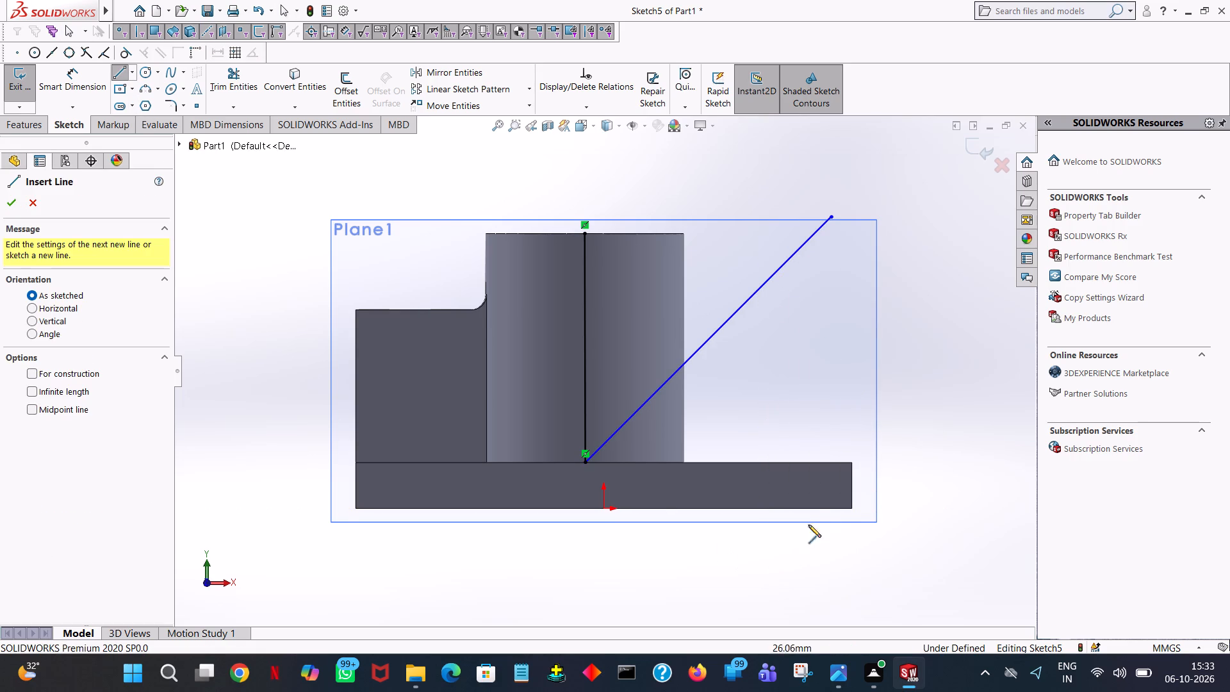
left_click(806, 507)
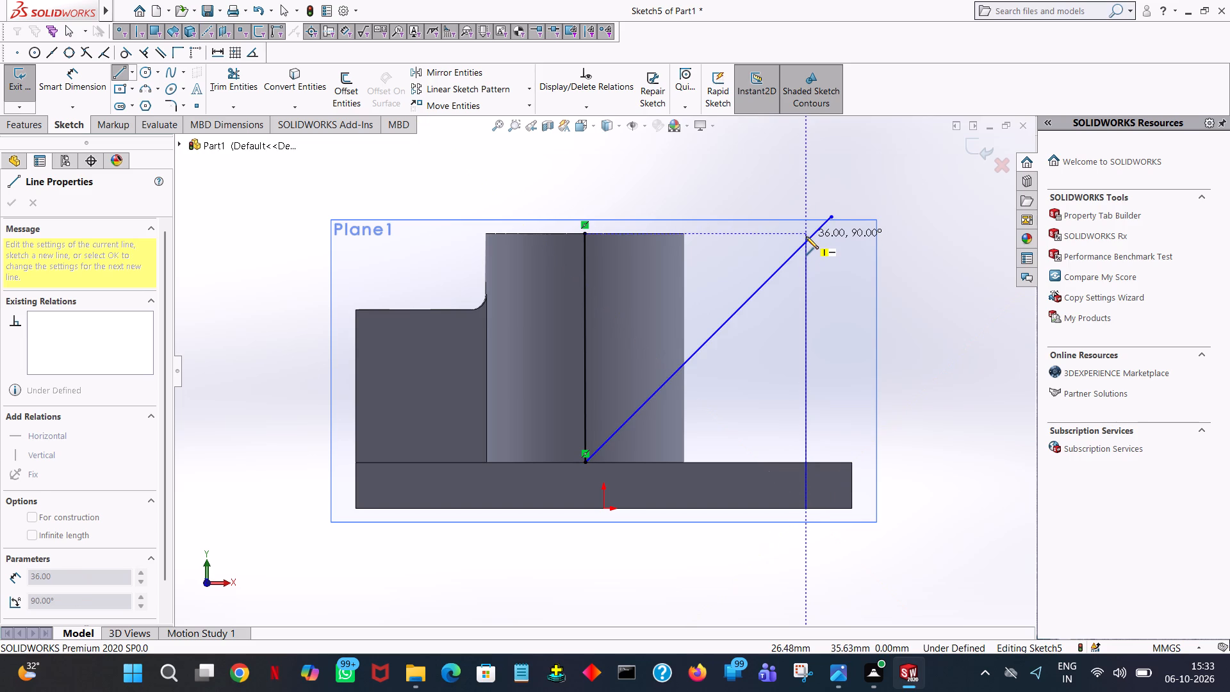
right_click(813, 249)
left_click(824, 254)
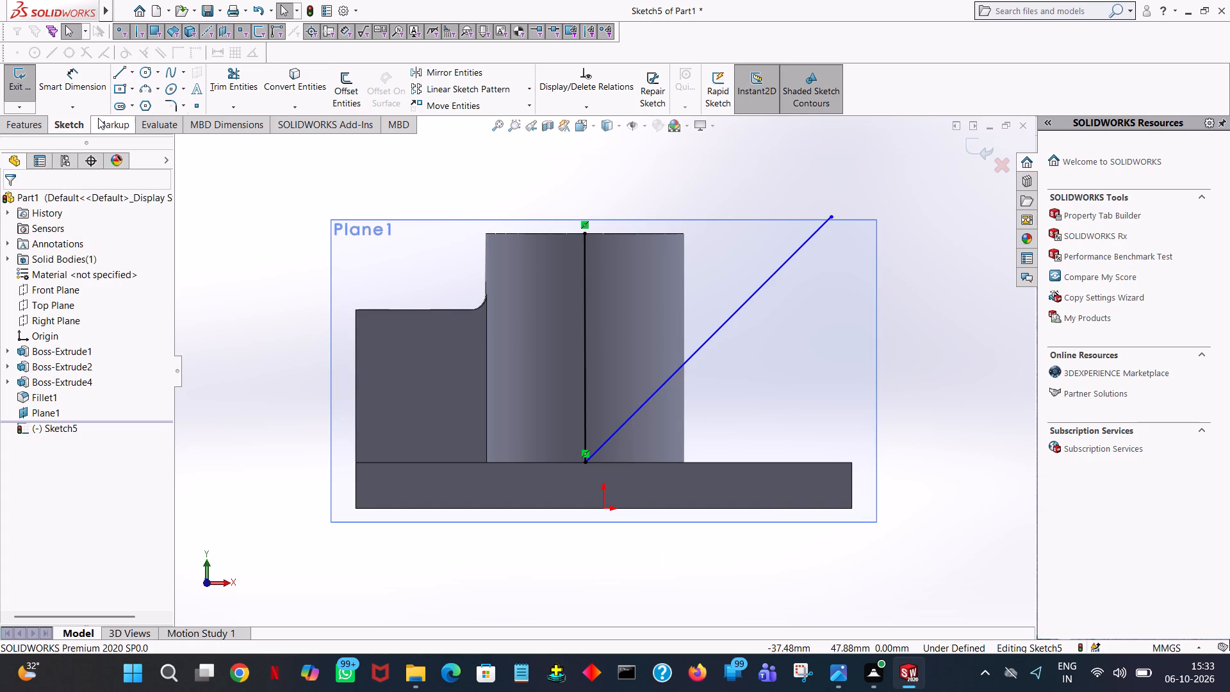
Dimension the inclined line's horizontal span from the cylinder's middle to its upper end, keeping it as drawn.
left_click(76, 89)
left_click(769, 276)
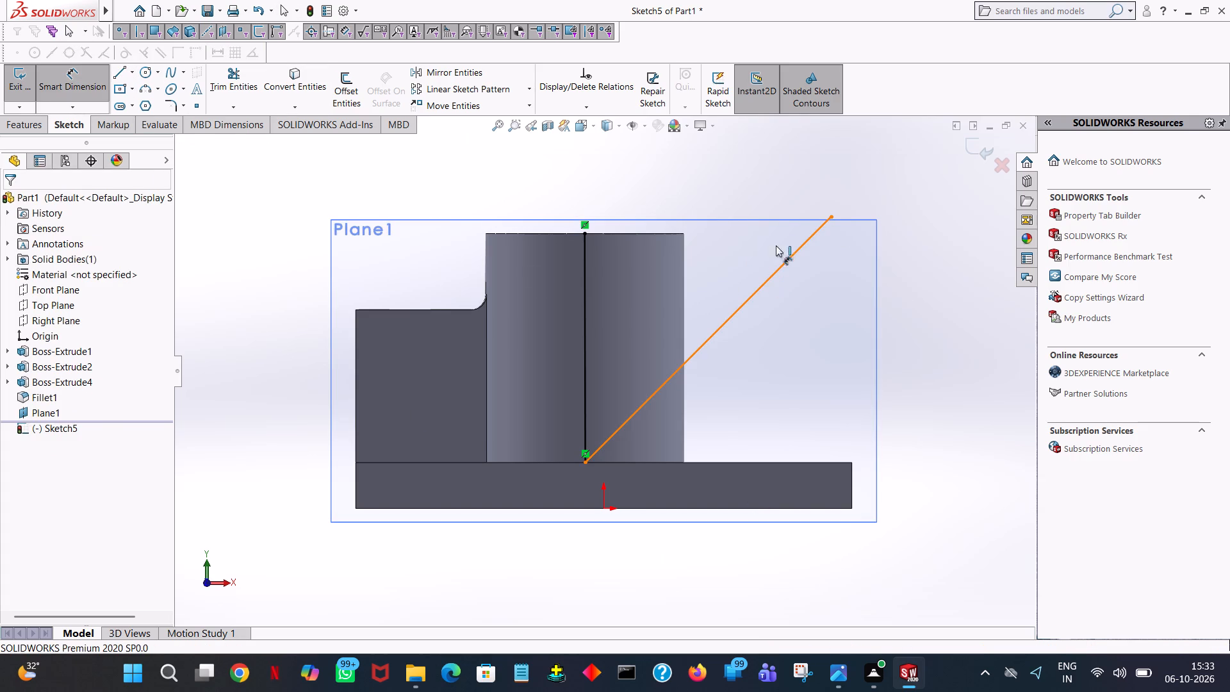
left_click(792, 181)
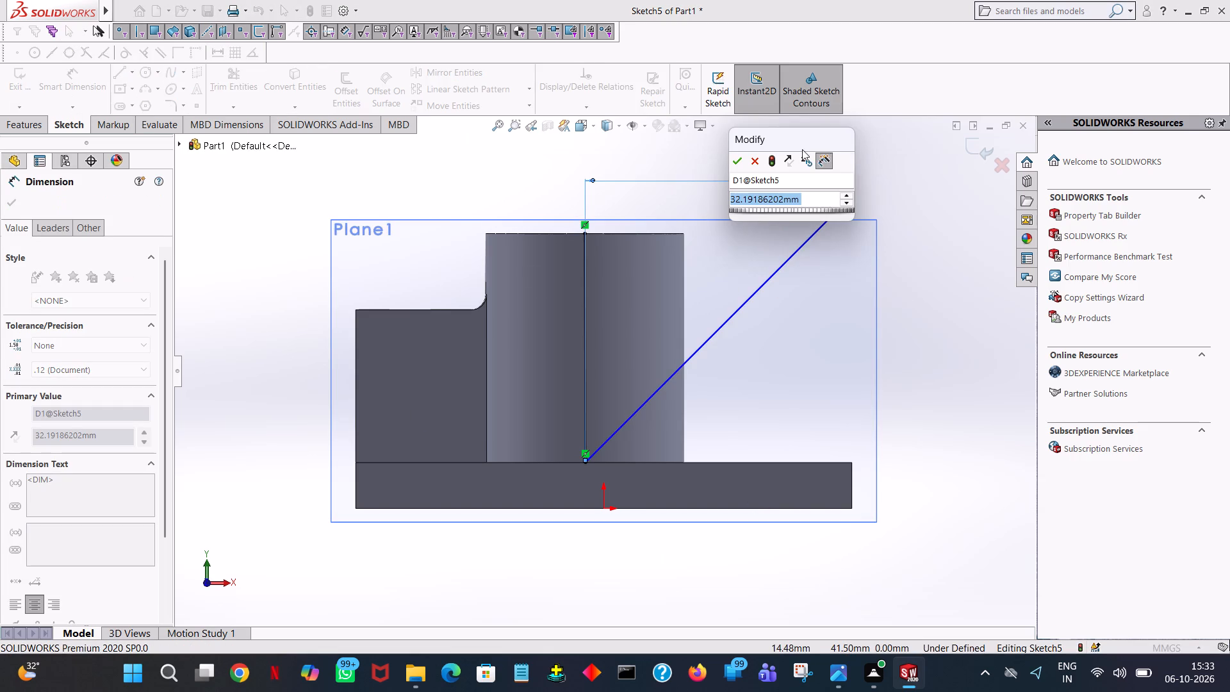
left_click(737, 161)
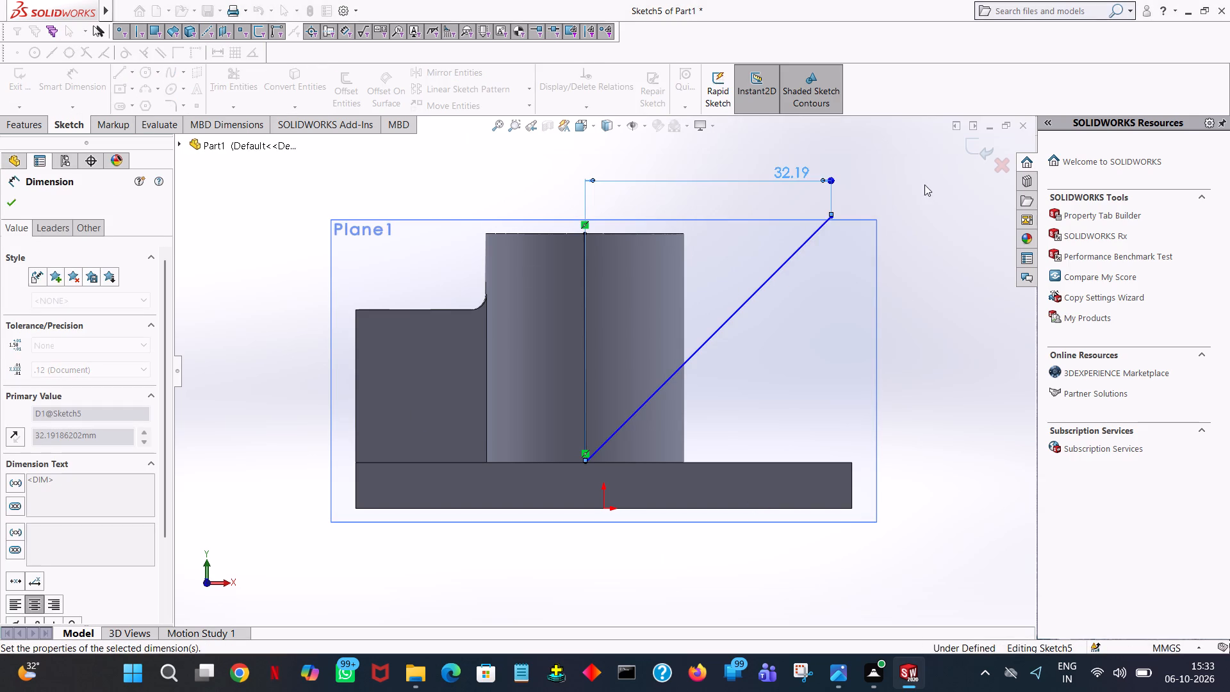
left_click(917, 186)
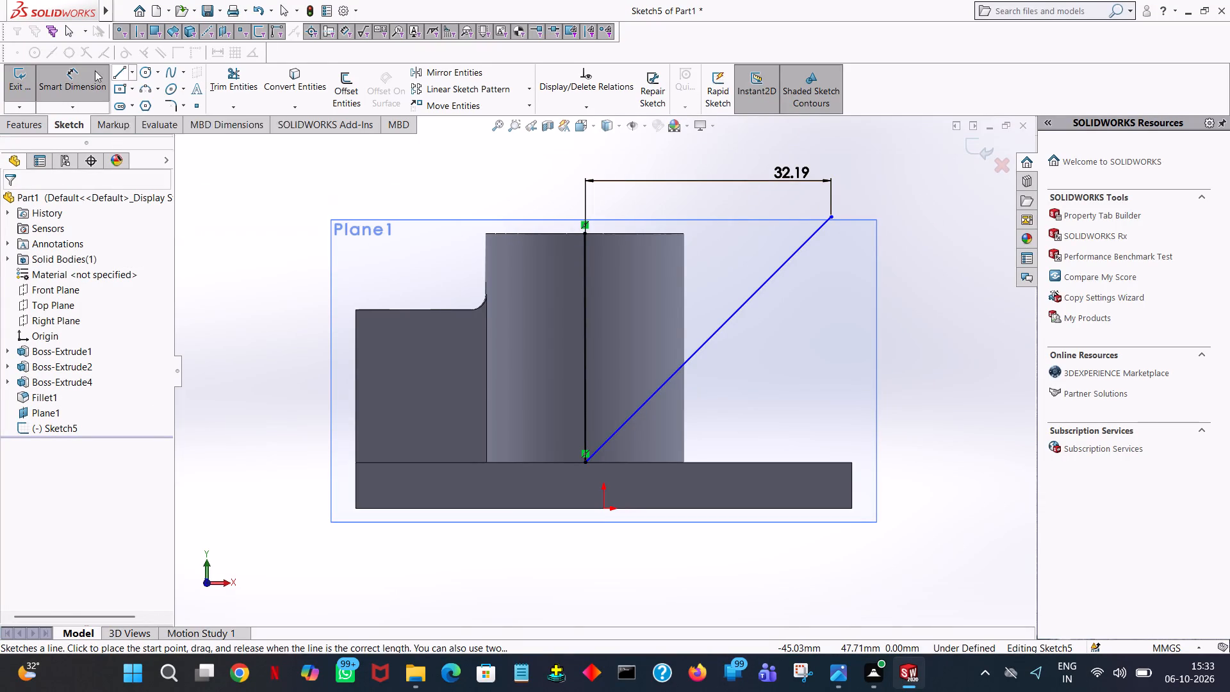
left_click(416, 151)
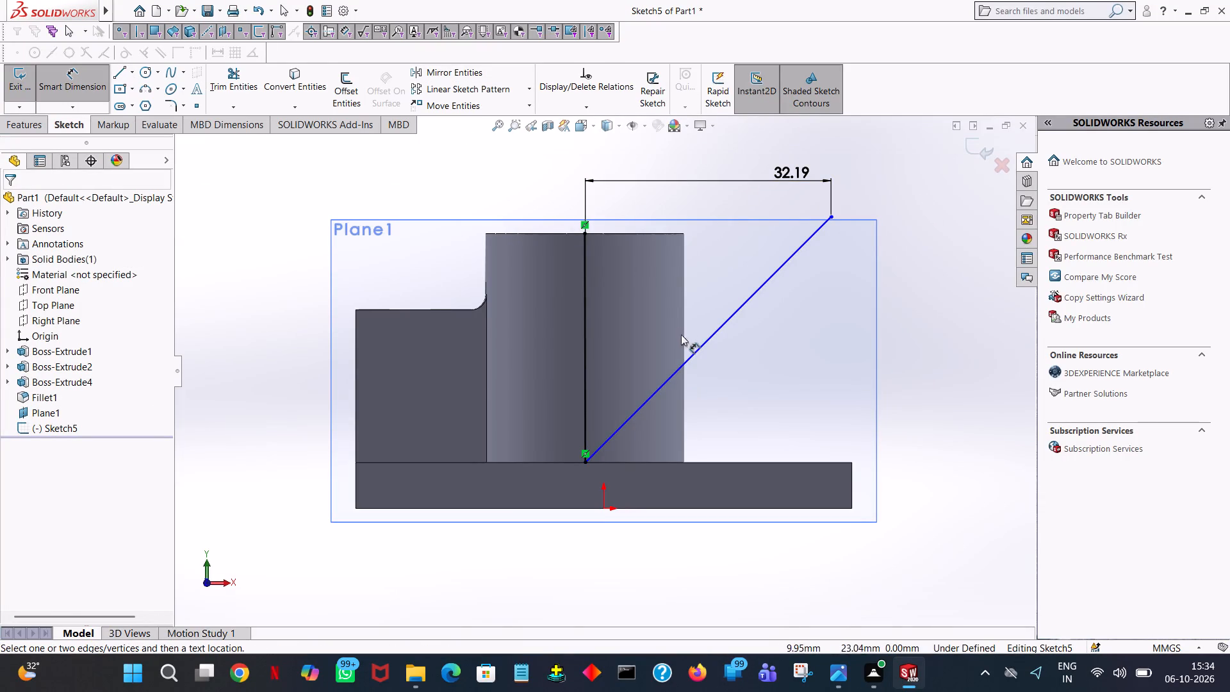
Dimension the height of the inclined line's upper end above the plate's bottom edge and set it to 35 mm.
left_click(833, 214)
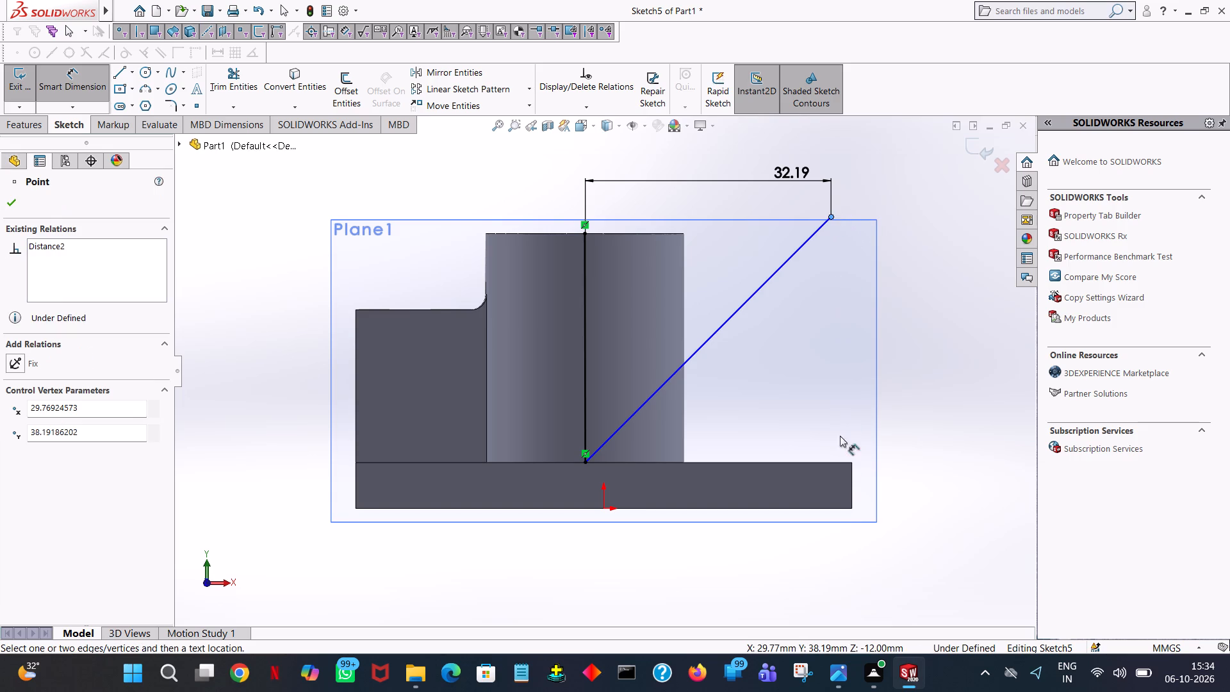
left_click(847, 507)
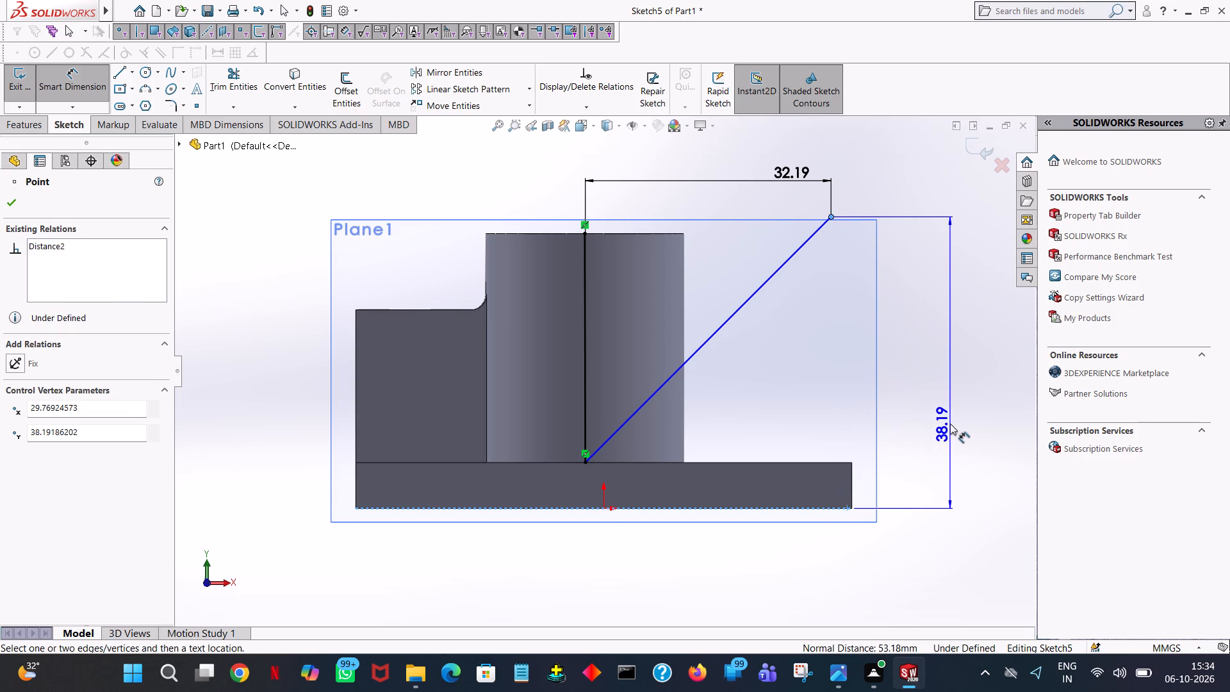
left_click(950, 424)
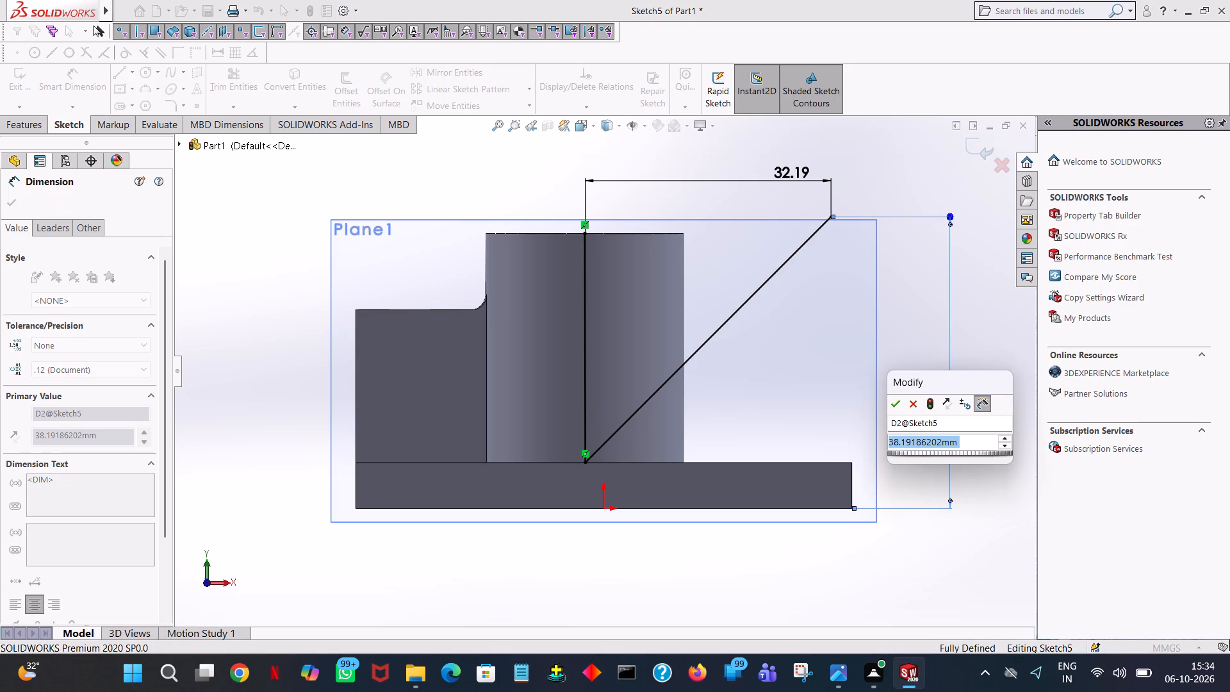
key("3")
key("5")
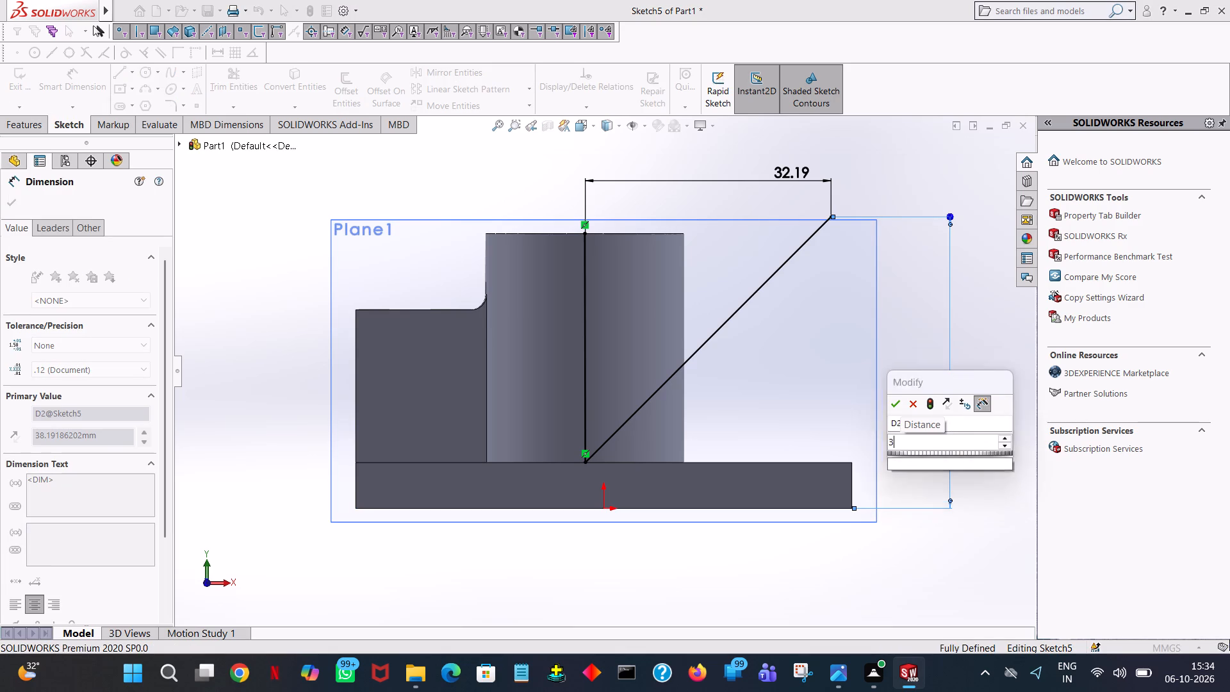
key("Return")
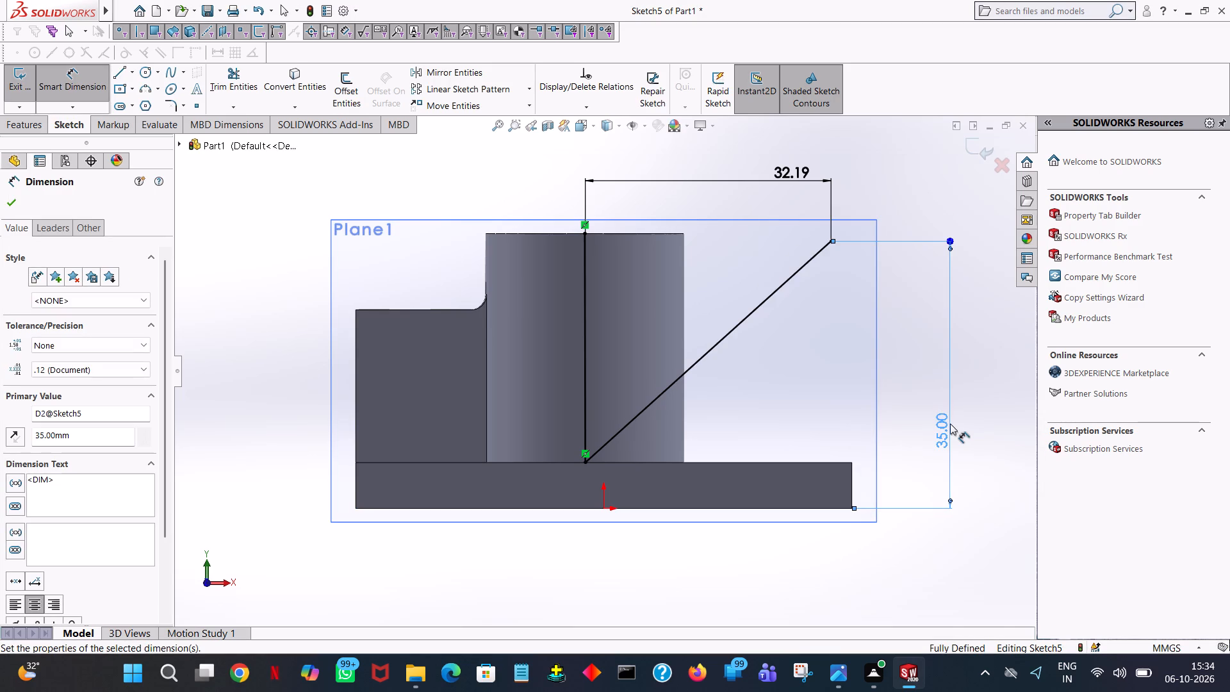
right_click(950, 424)
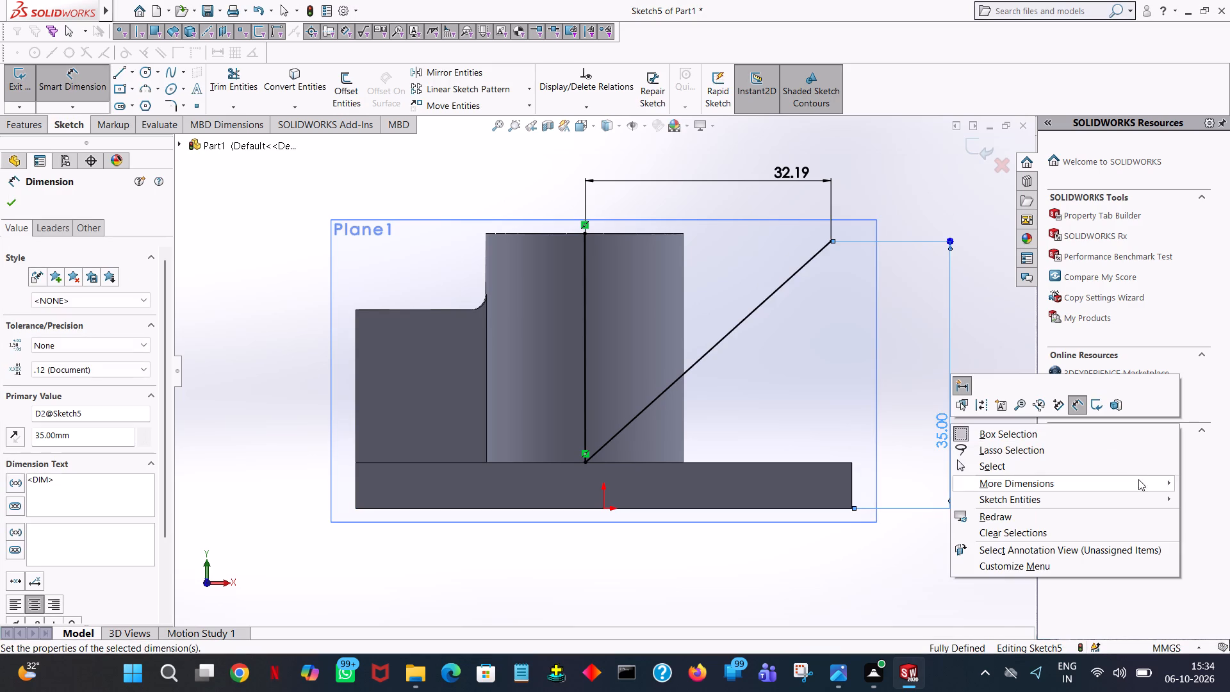
left_click(957, 296)
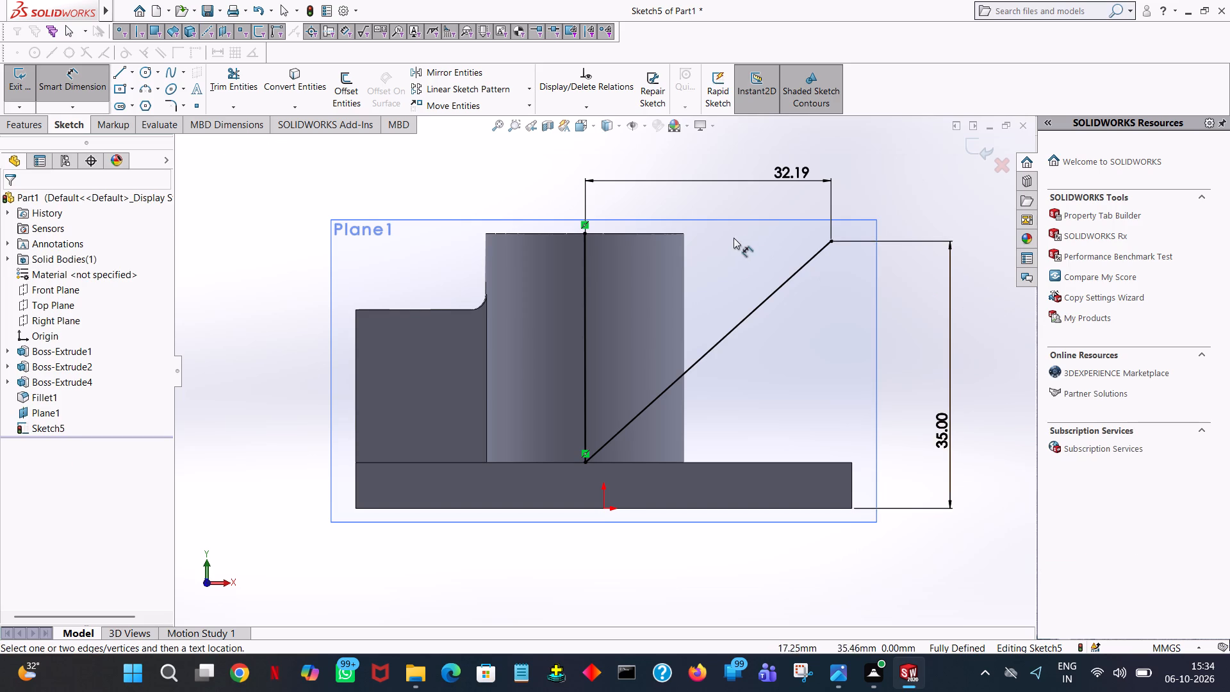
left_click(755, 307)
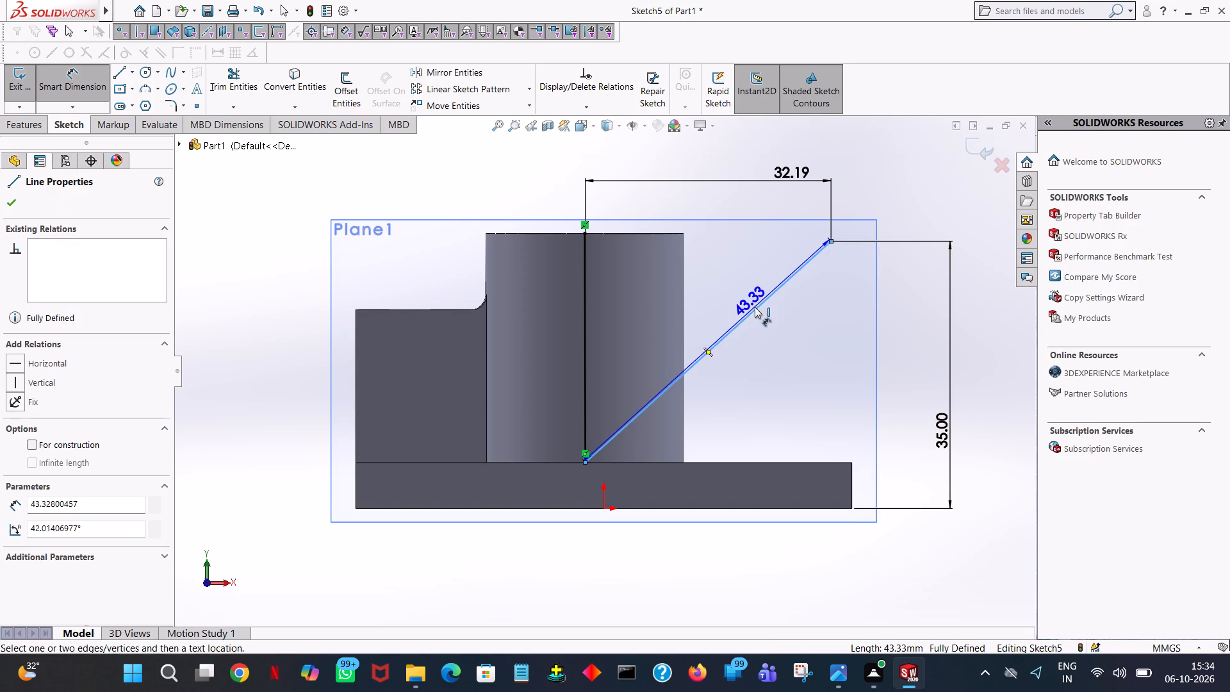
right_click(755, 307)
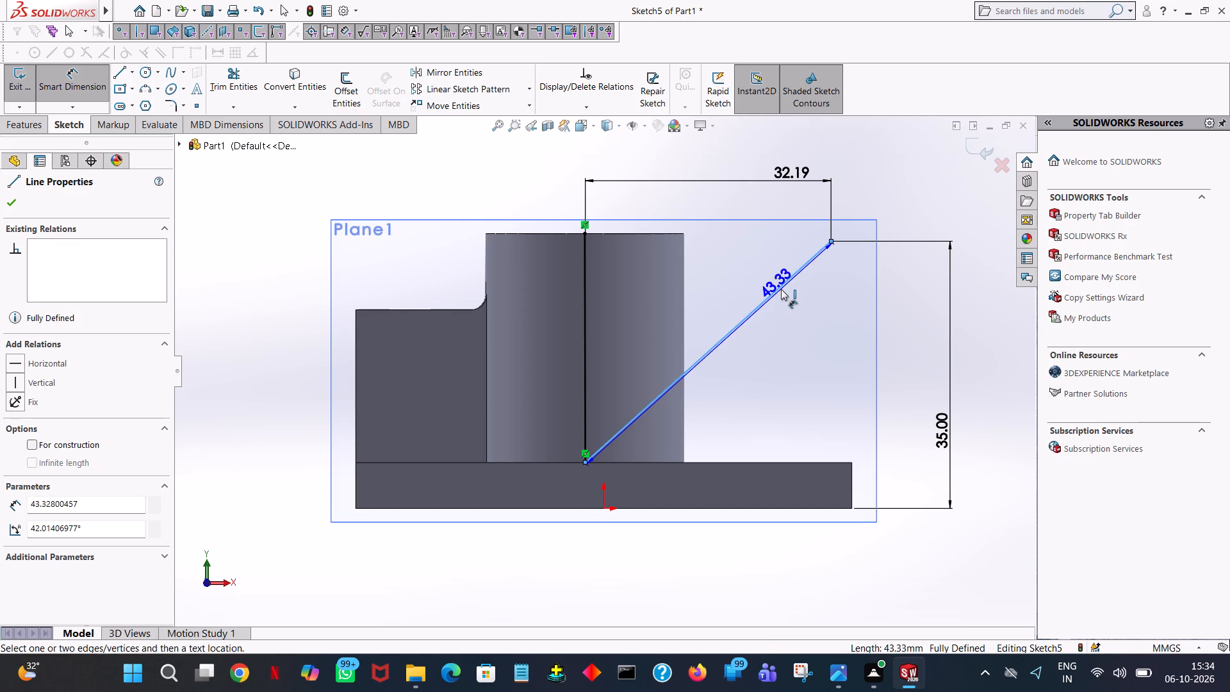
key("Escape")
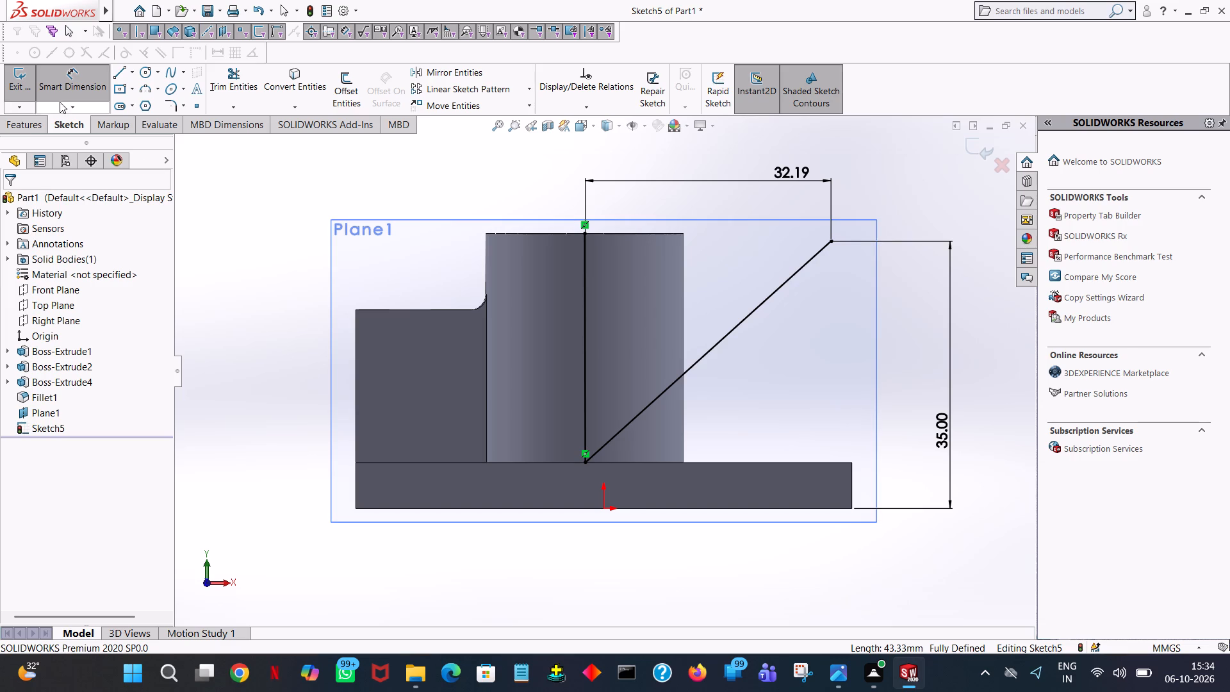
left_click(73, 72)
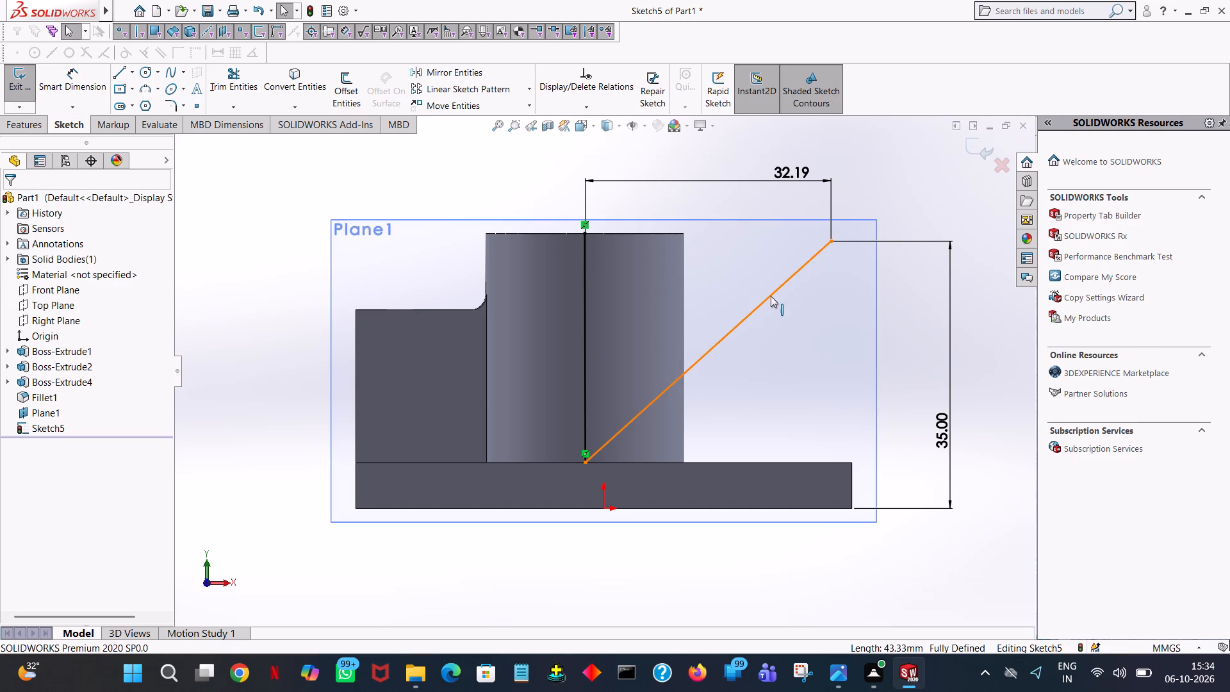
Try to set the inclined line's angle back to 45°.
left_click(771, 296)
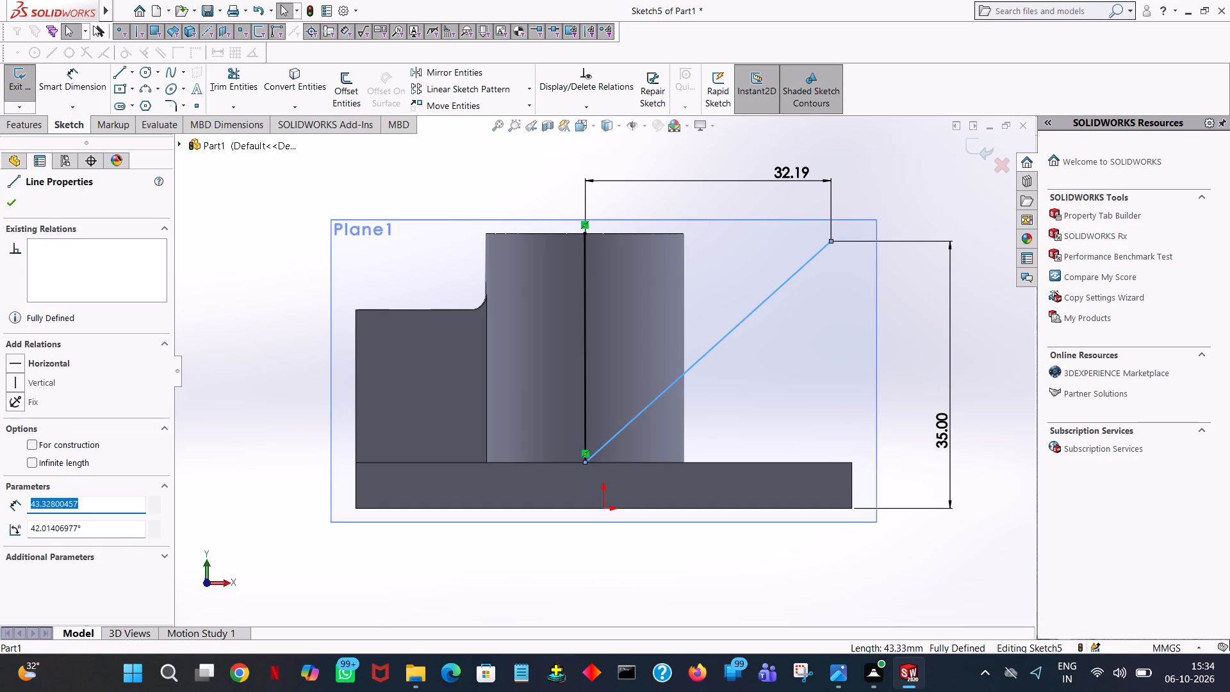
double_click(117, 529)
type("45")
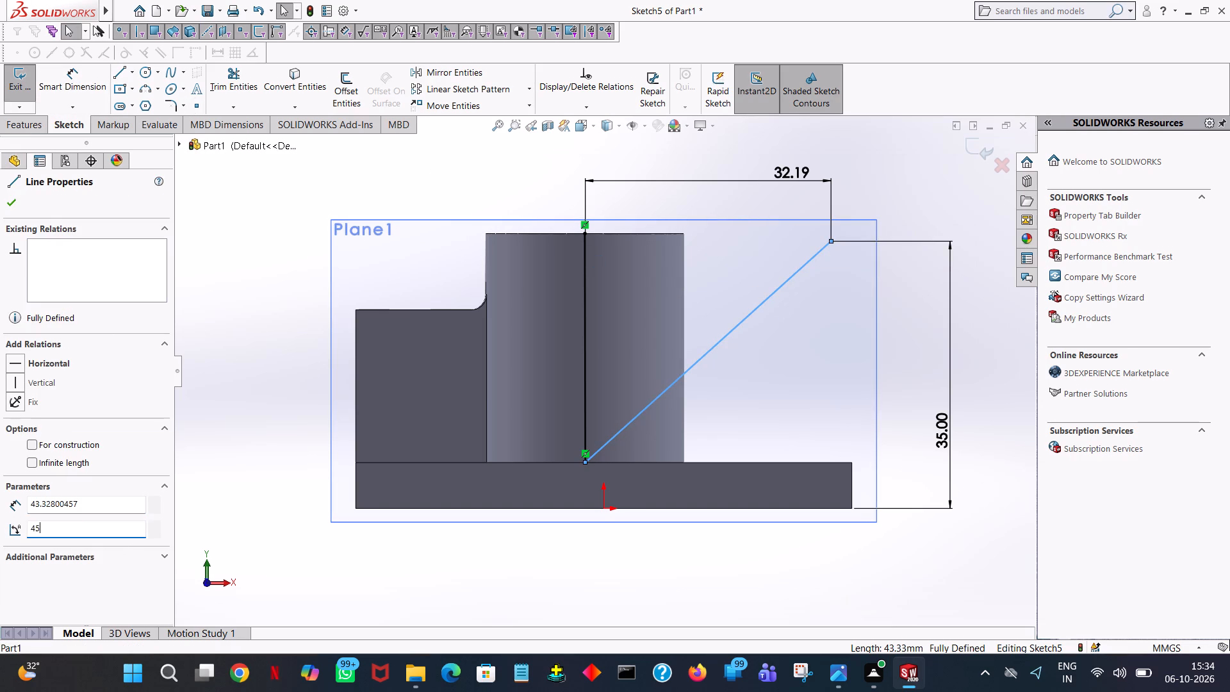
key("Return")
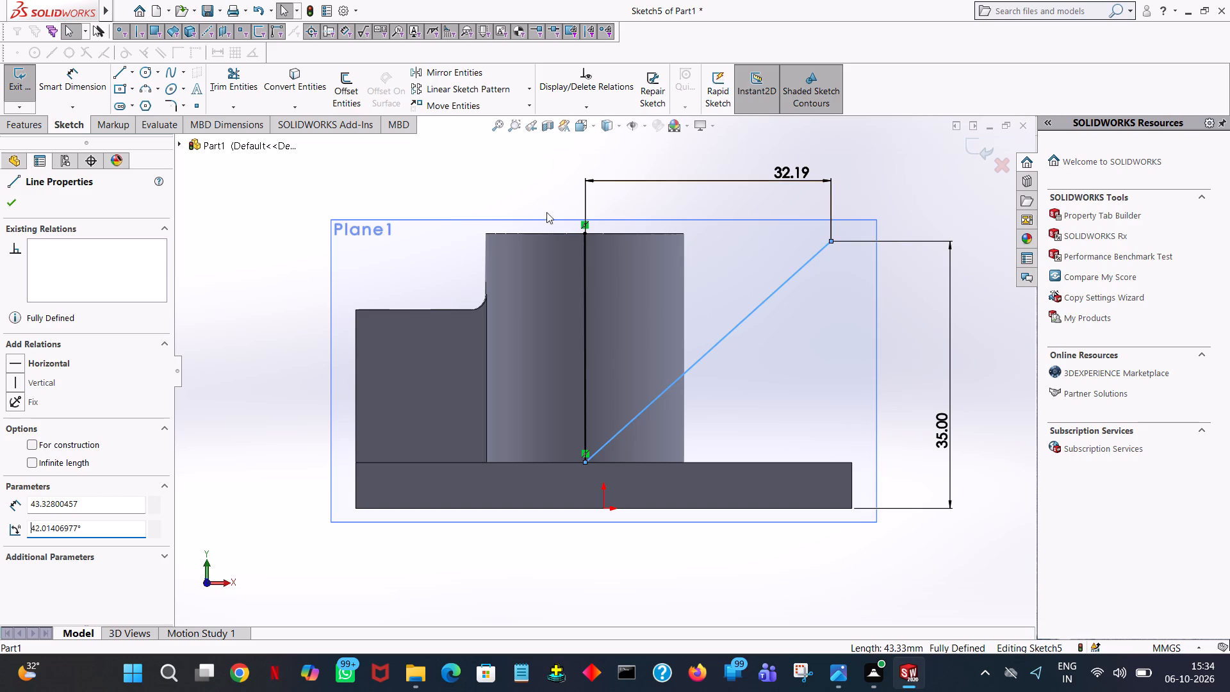
Trim away the inclined line that starts at the middle of the cylinder's base.
left_click(223, 87)
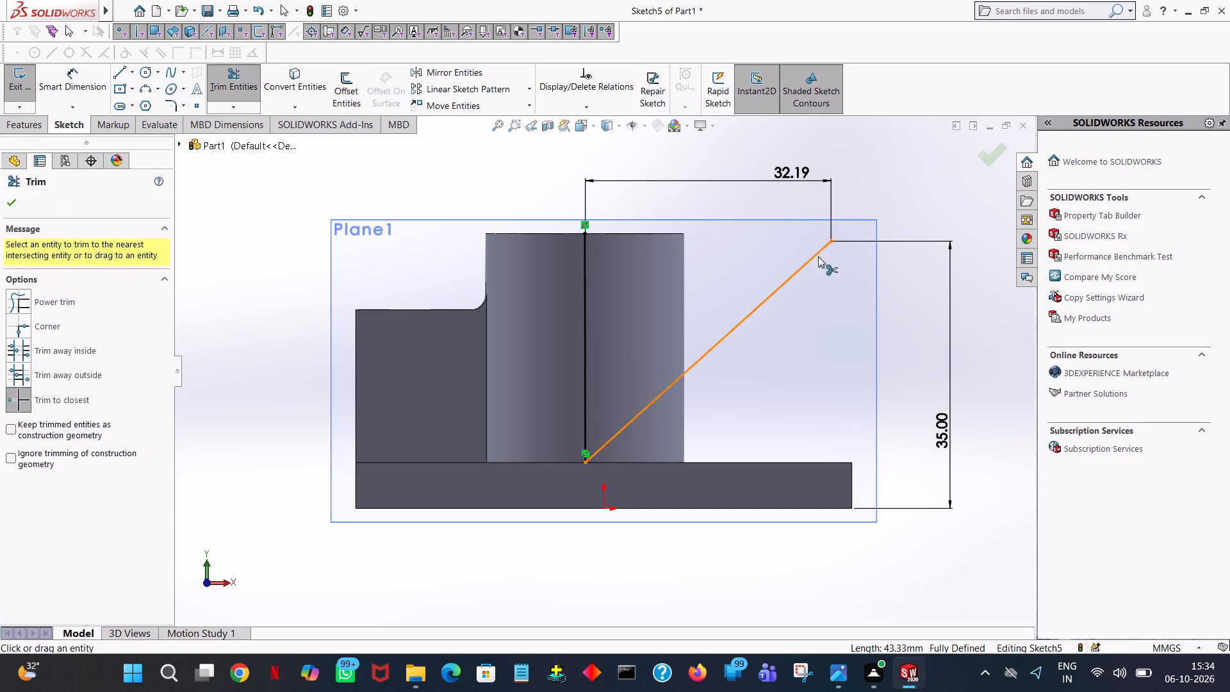
left_click(799, 272)
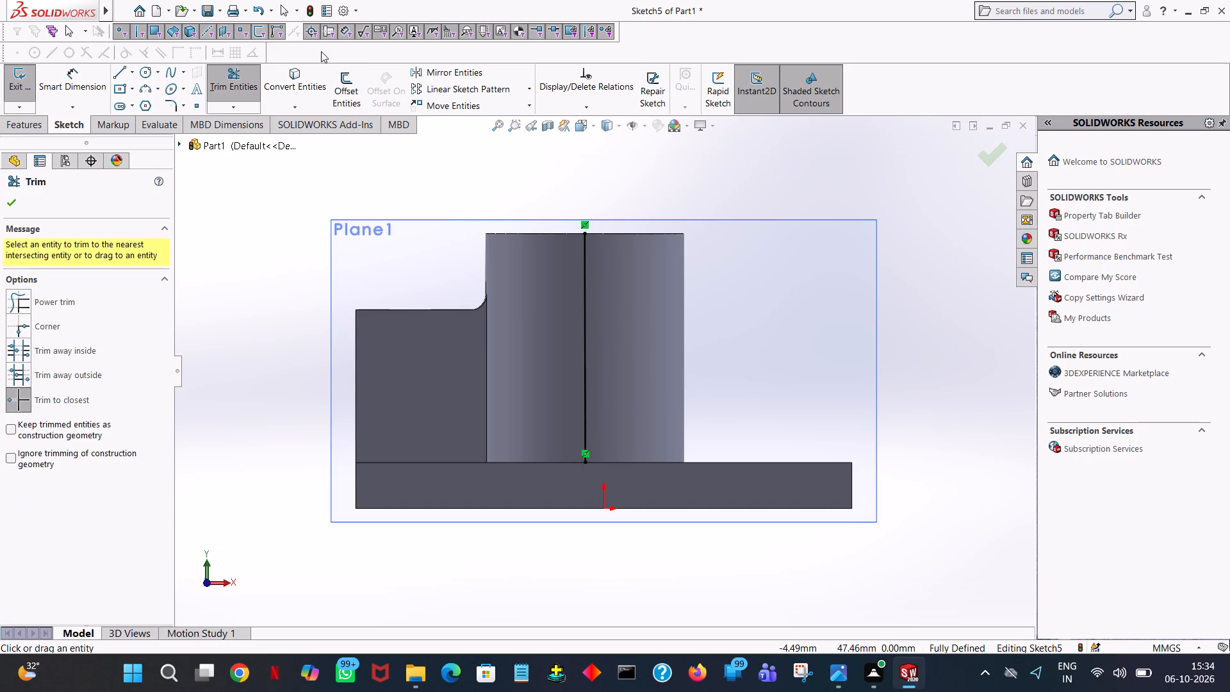
Sketch a 6 mm vertical line from the cylinder's base middle to the plate's bottom edge, continuing with an inclined line about 48.6 mm long toward the upper right.
left_click(119, 79)
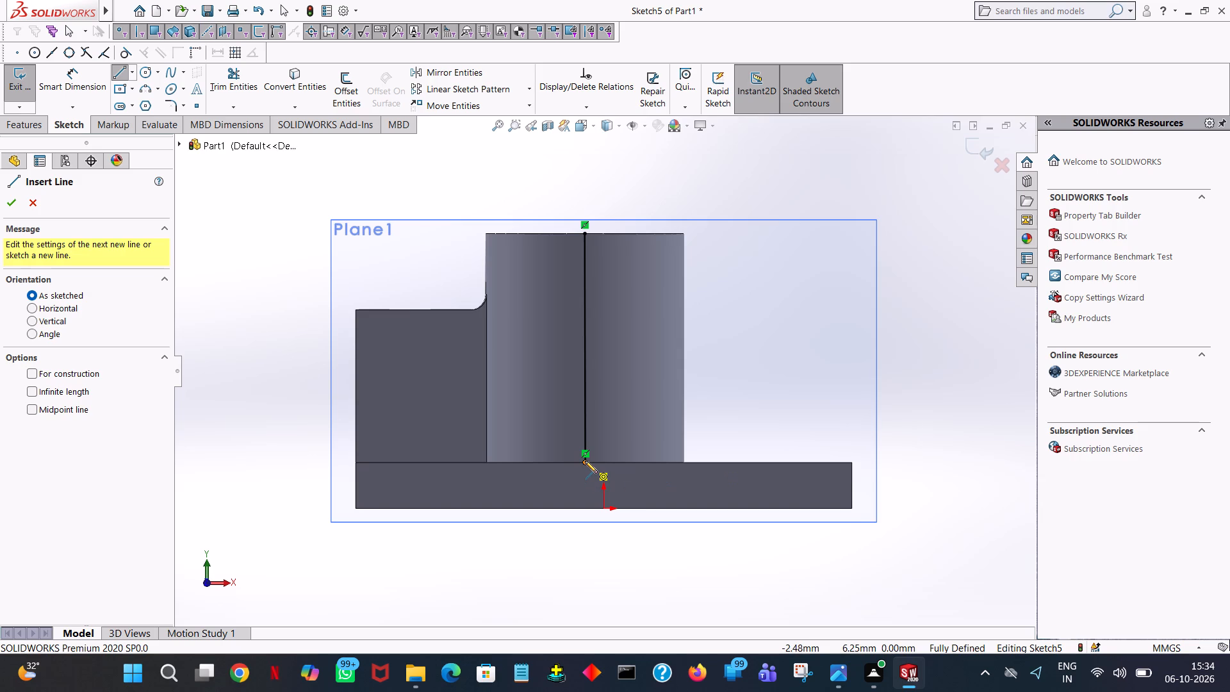
left_click(585, 461)
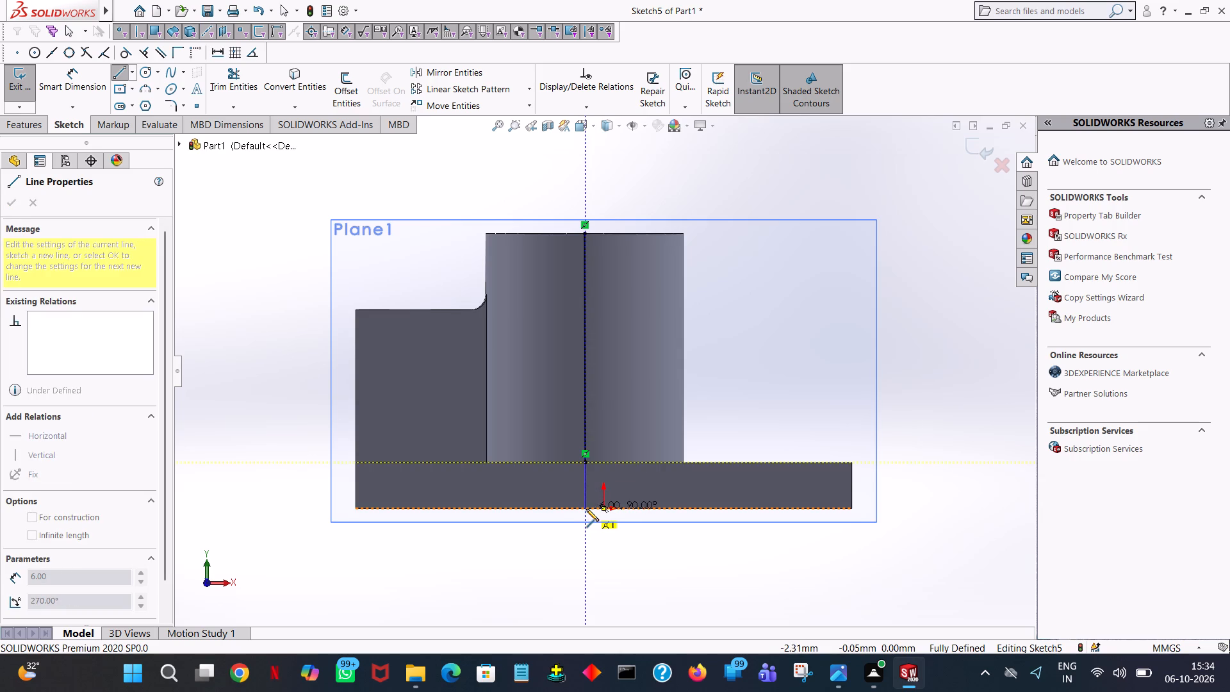
left_click(586, 509)
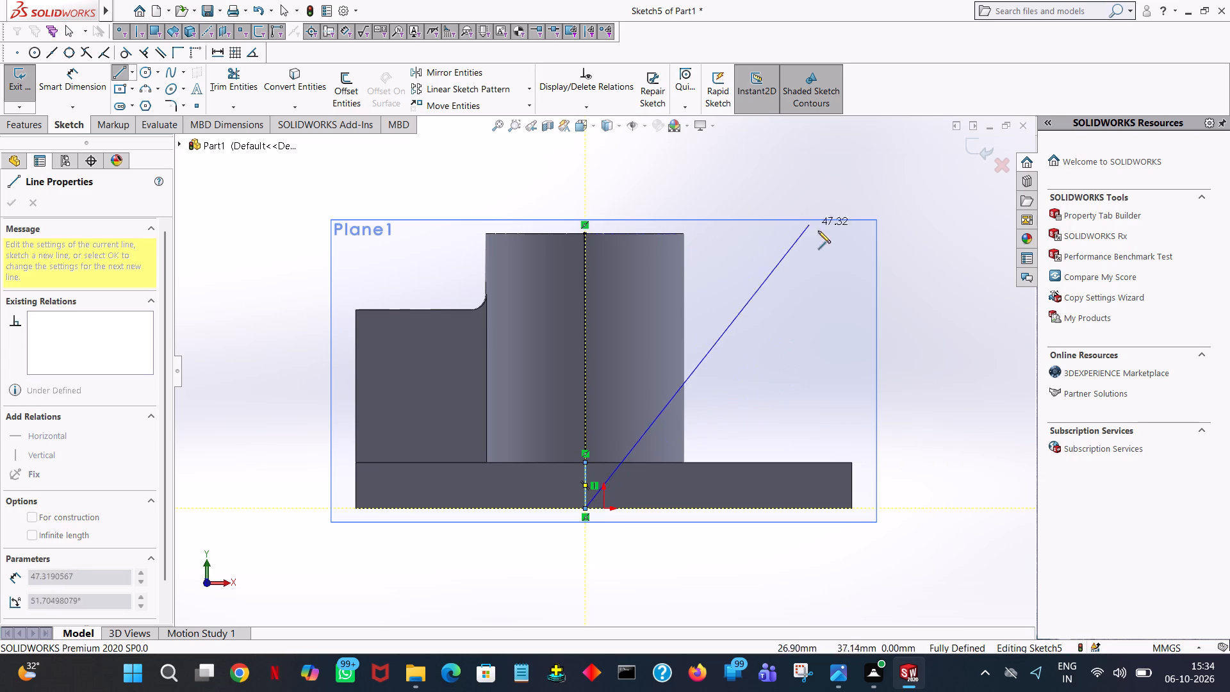
left_click(841, 240)
right_click(841, 240)
left_click(878, 249)
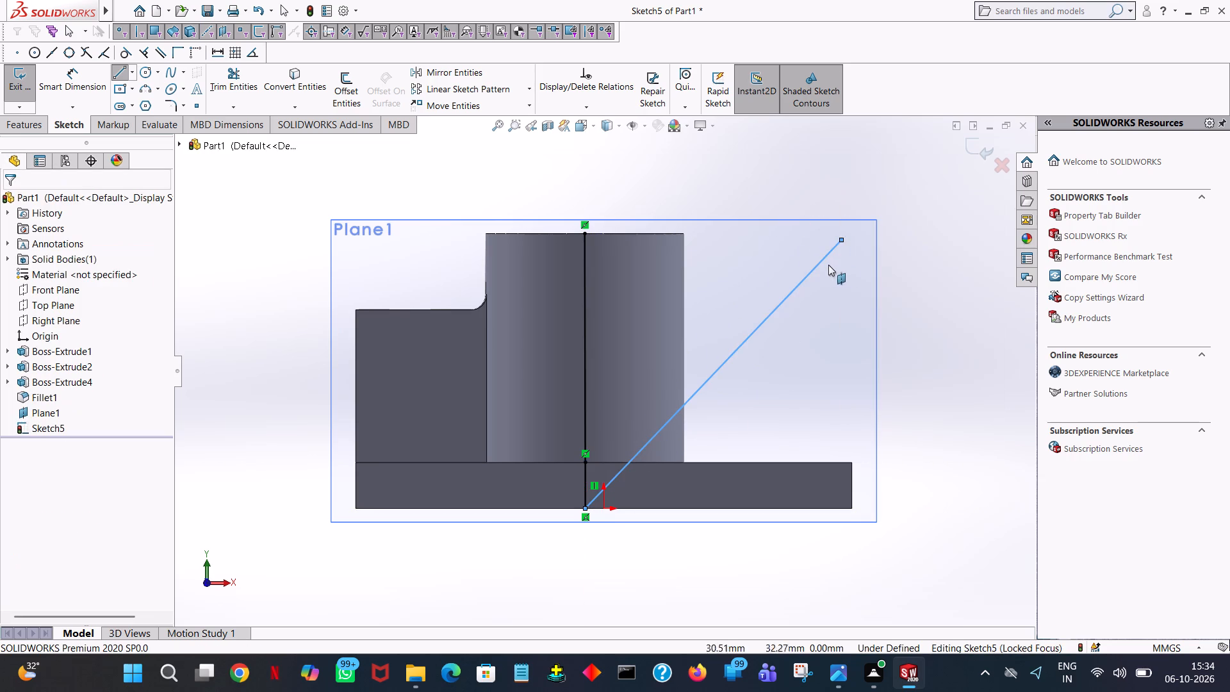
Set the new inclined line's angle to 45°.
left_click(821, 265)
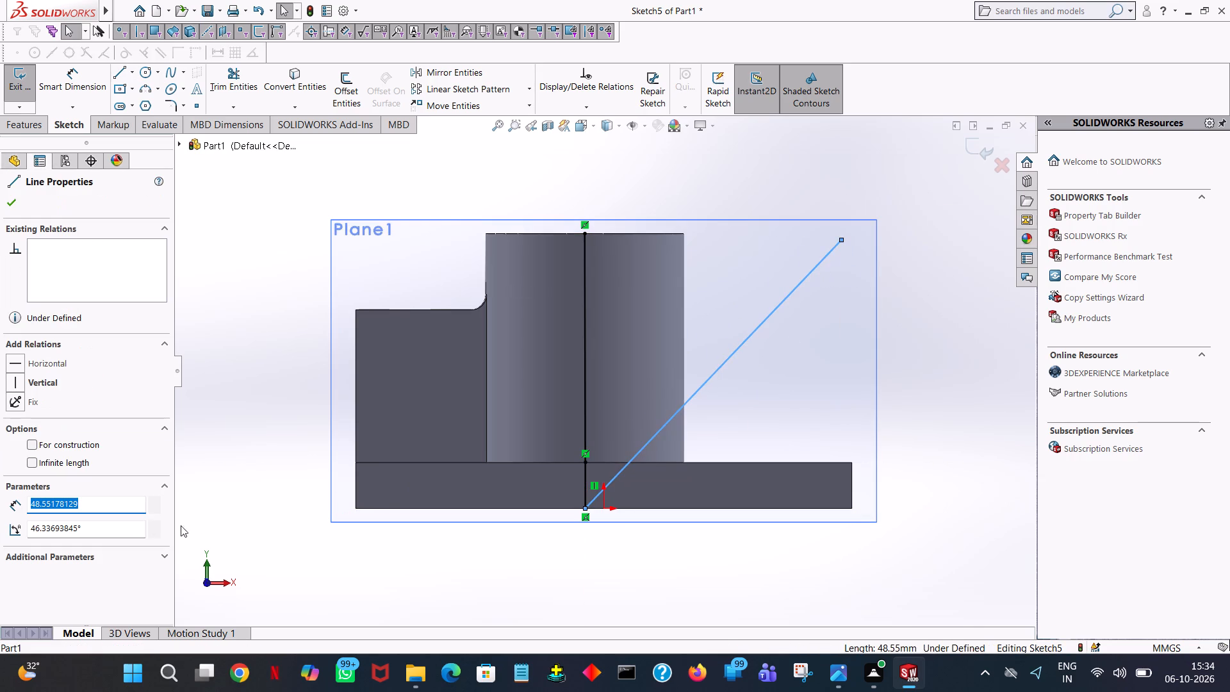
double_click(106, 533)
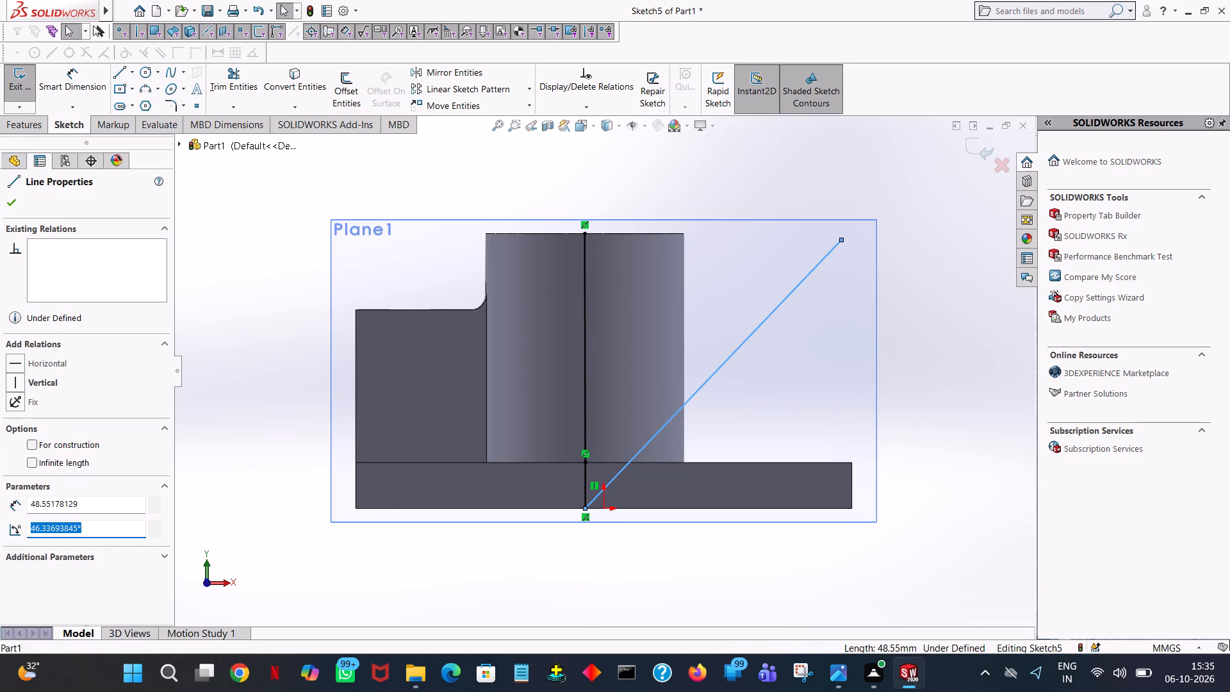
type("45")
key("Return")
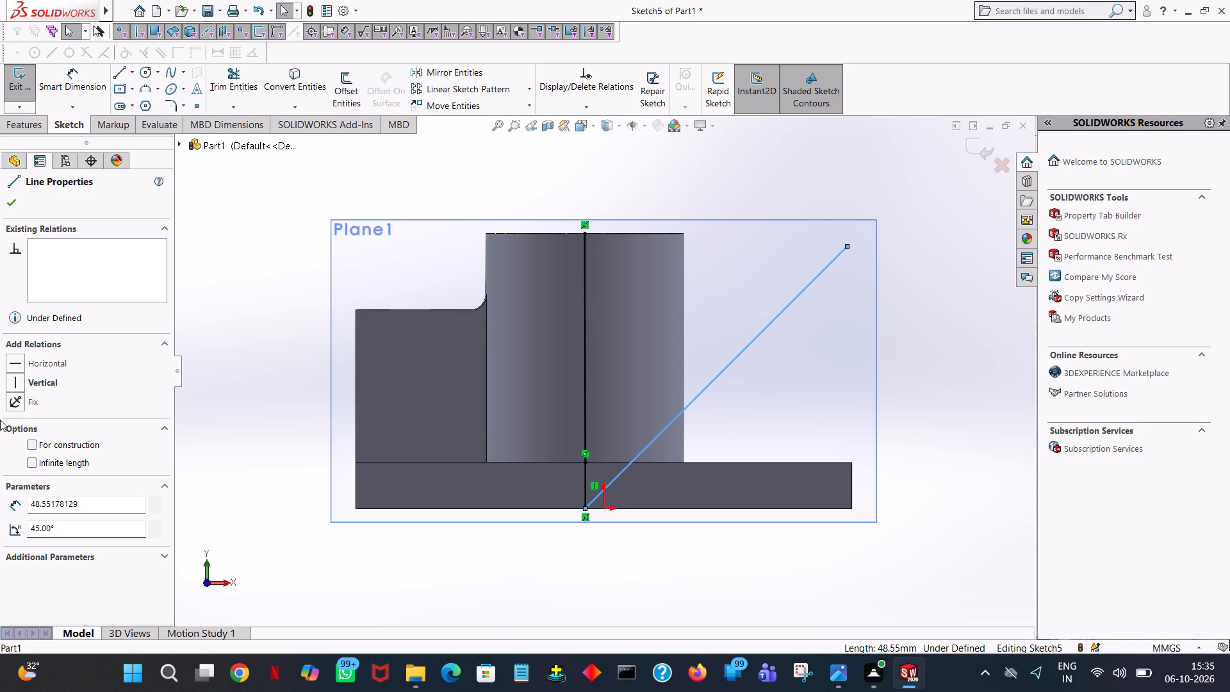
left_click(8, 201)
Sketch a vertical line upward from the plate's bottom-right corner and set its length to 35 mm.
left_click(119, 75)
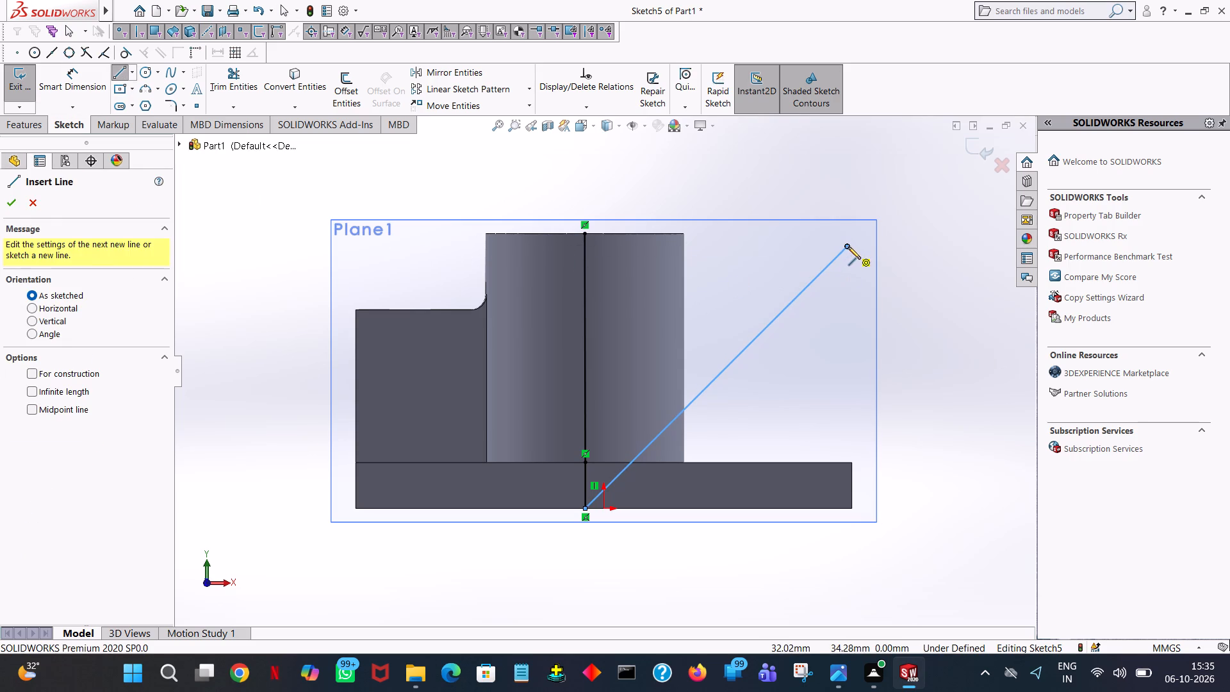
left_click(850, 511)
left_click(853, 249)
type("35")
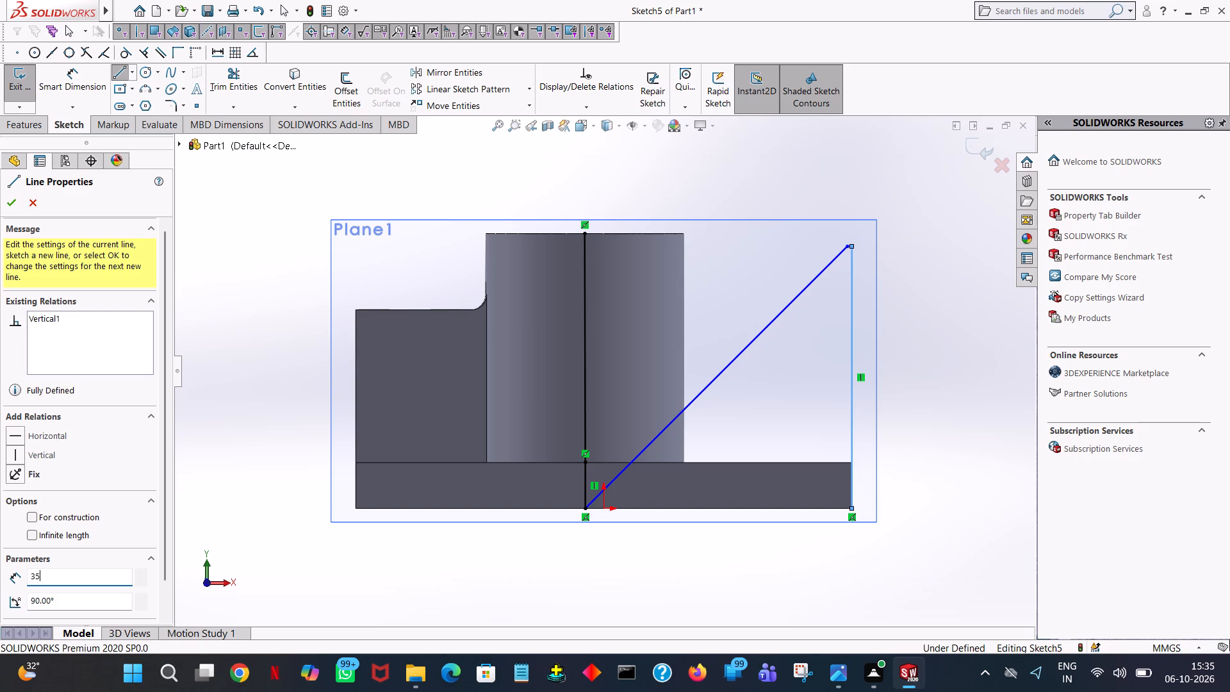
key("Return")
right_click(853, 249)
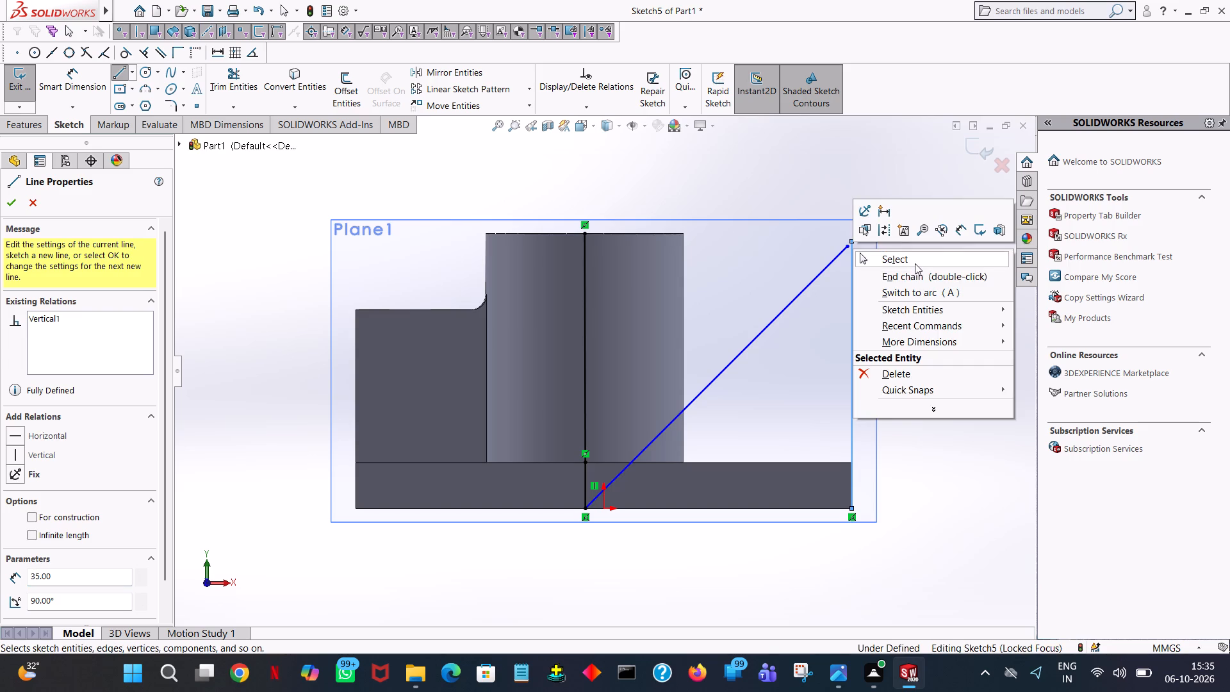
left_click(915, 263)
Extend the upper end of the inclined line to the 35 mm vertical line.
scroll(915, 263, "down", 5, "ctrl")
scroll(508, 216, "down", 4, "ctrl")
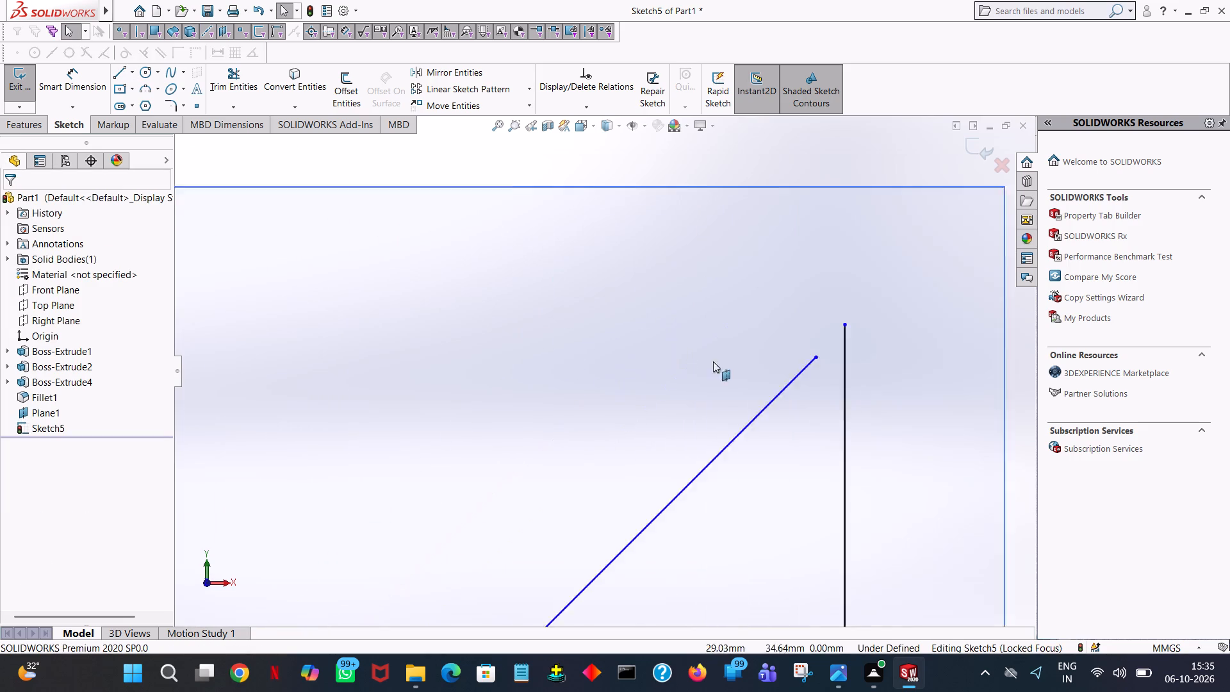
scroll(713, 361, "down", 4, "ctrl")
scroll(895, 359, "down", 1, "ctrl")
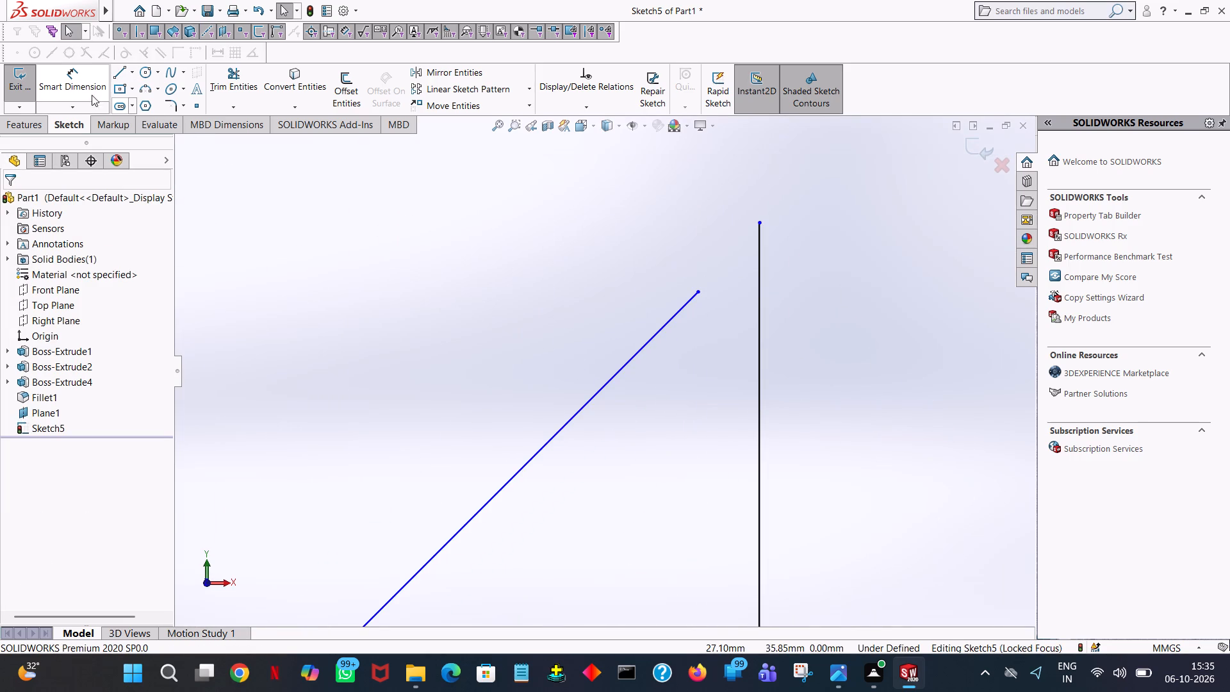
left_click(233, 103)
left_click(238, 131)
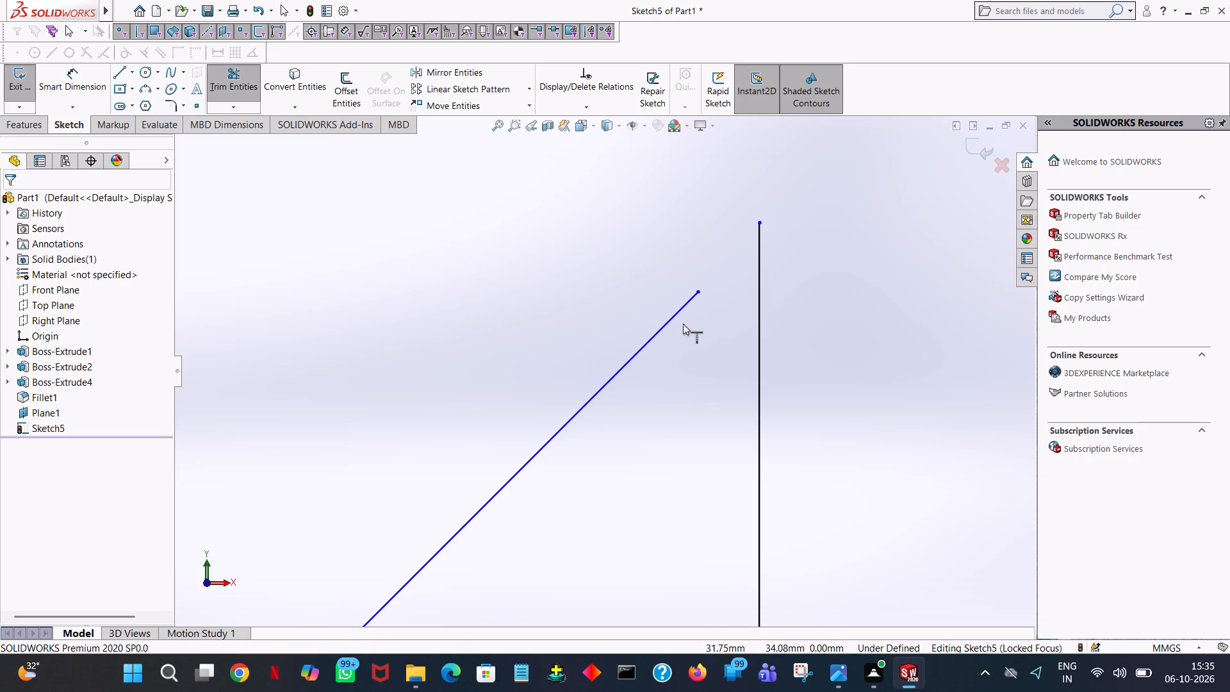
left_click(680, 313)
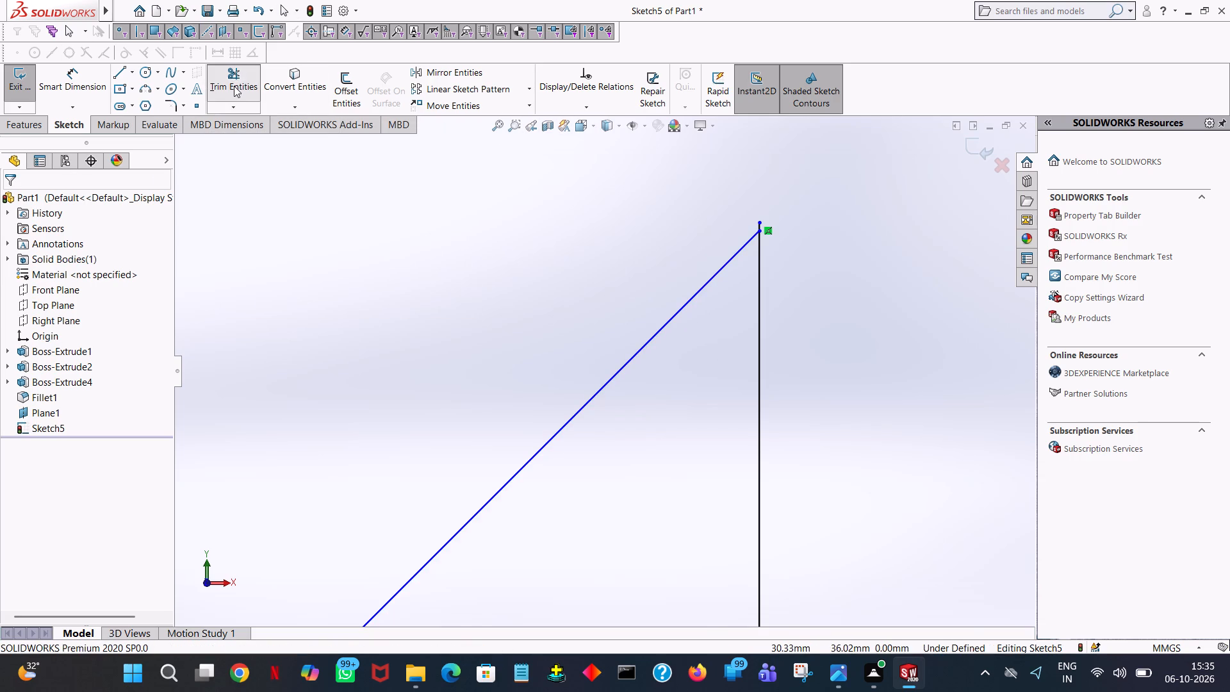
Trim away the 35 mm vertical line, both above and below its intersection with the inclined line.
left_click(236, 104)
left_click(247, 120)
scroll(862, 243, "down", 3, "ctrl")
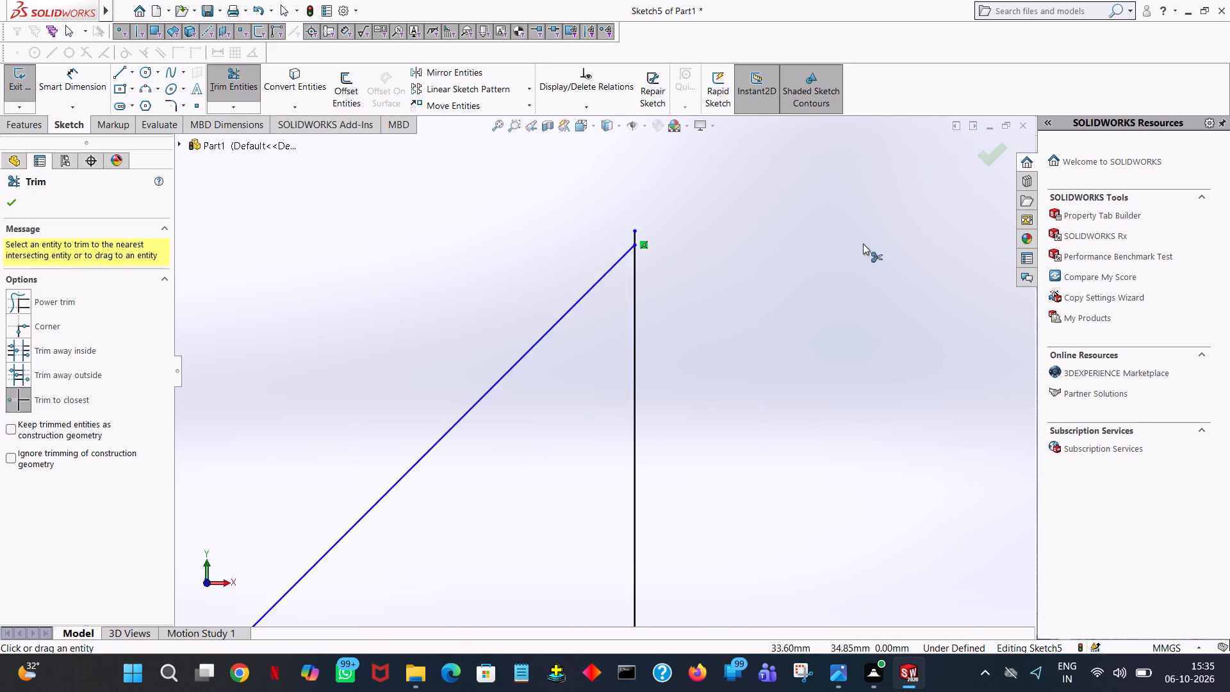
scroll(863, 243, "down", 3, "ctrl")
scroll(527, 194, "down", 4, "ctrl")
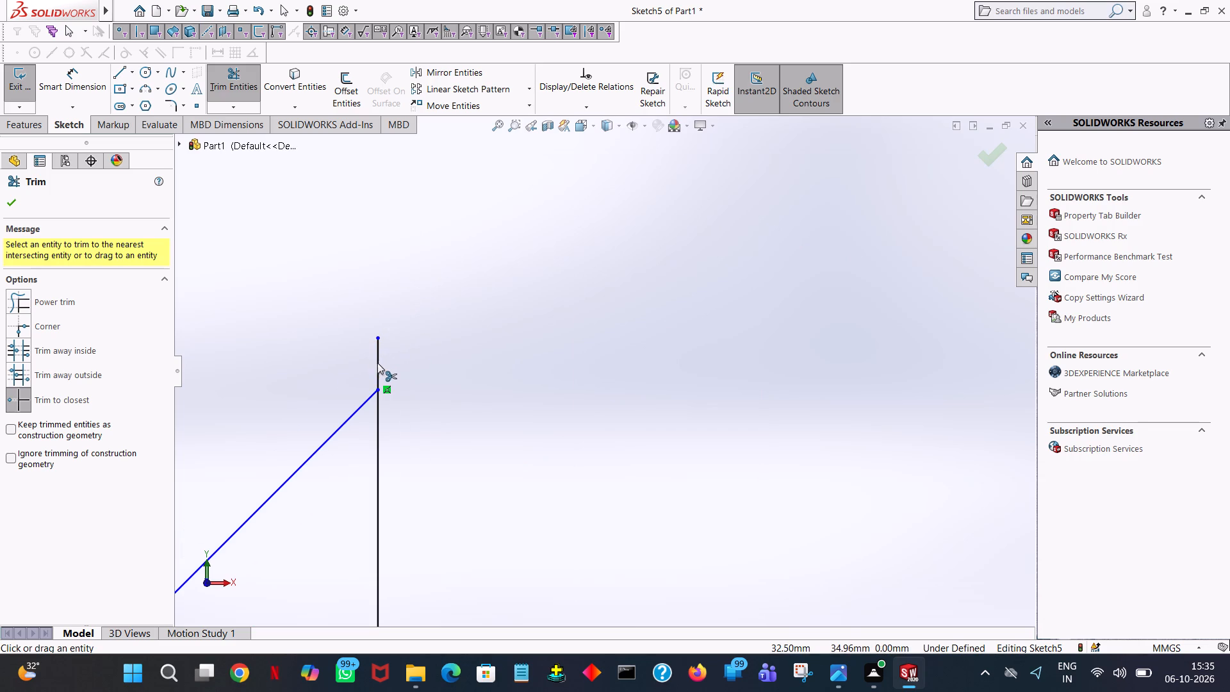
left_click(378, 363)
left_click(375, 429)
scroll(375, 429, "down", 2, "ctrl")
scroll(375, 429, "up", 7, "ctrl")
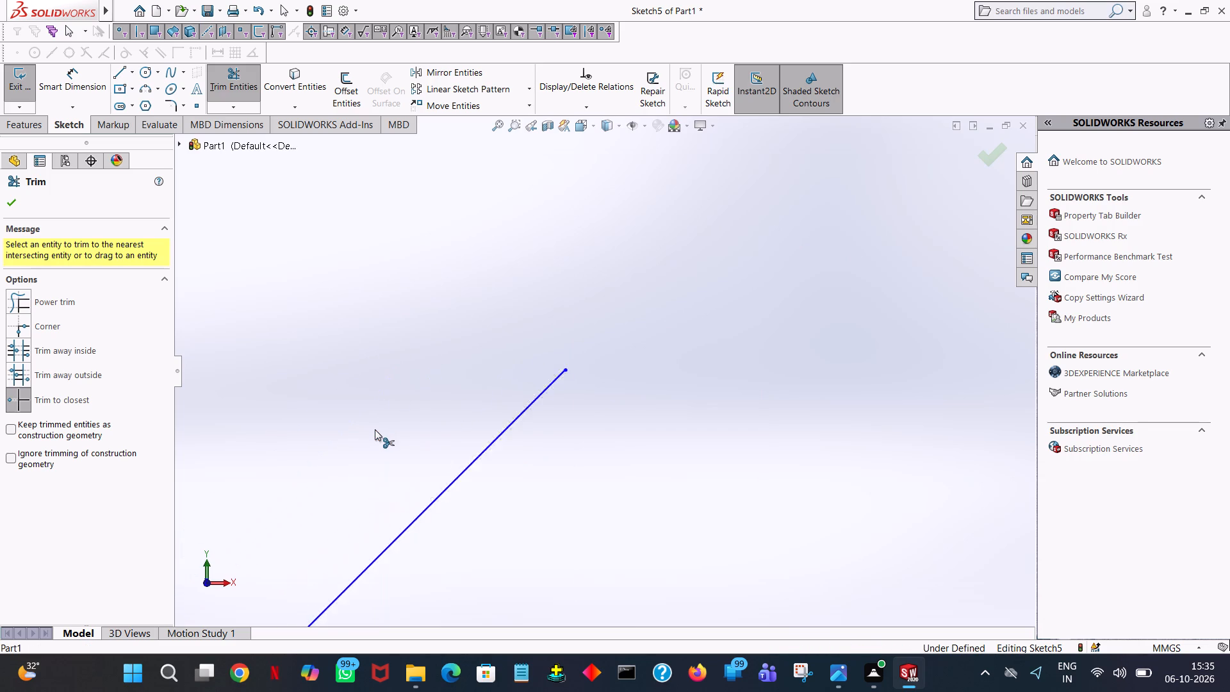
scroll(375, 429, "up", 10, "ctrl")
scroll(471, 404, "up", 6, "ctrl")
scroll(897, 180, "up", 2, "ctrl")
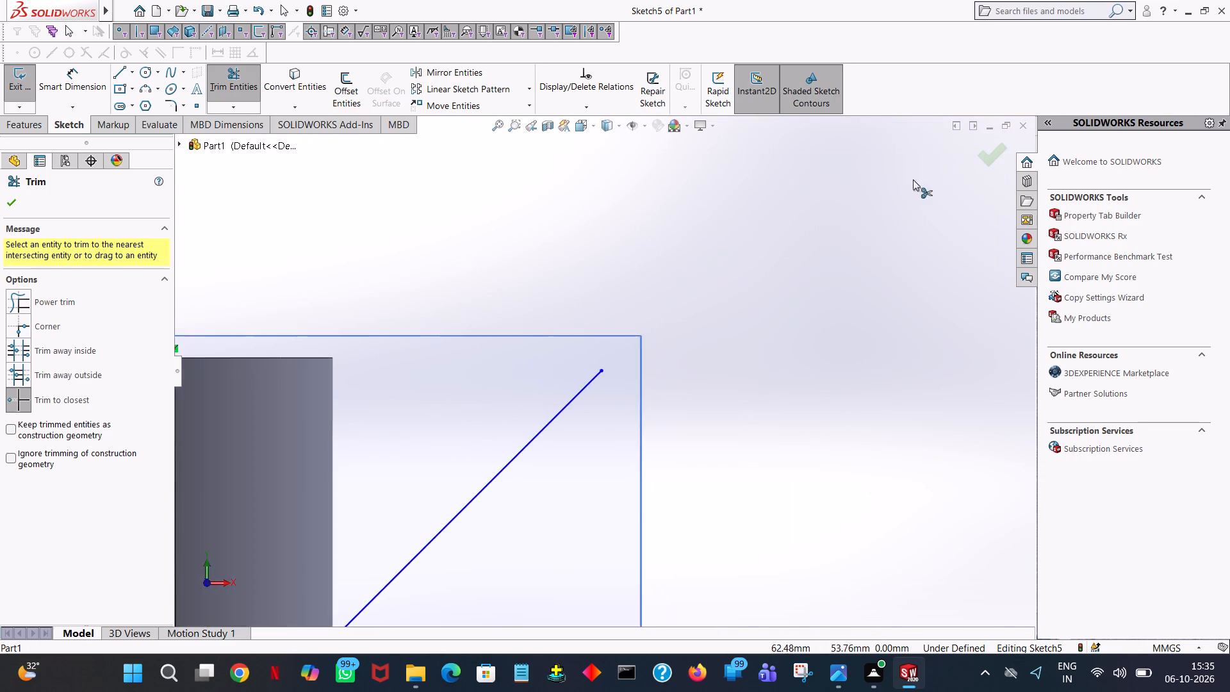
scroll(913, 179, "up", 2, "ctrl")
left_click(983, 151)
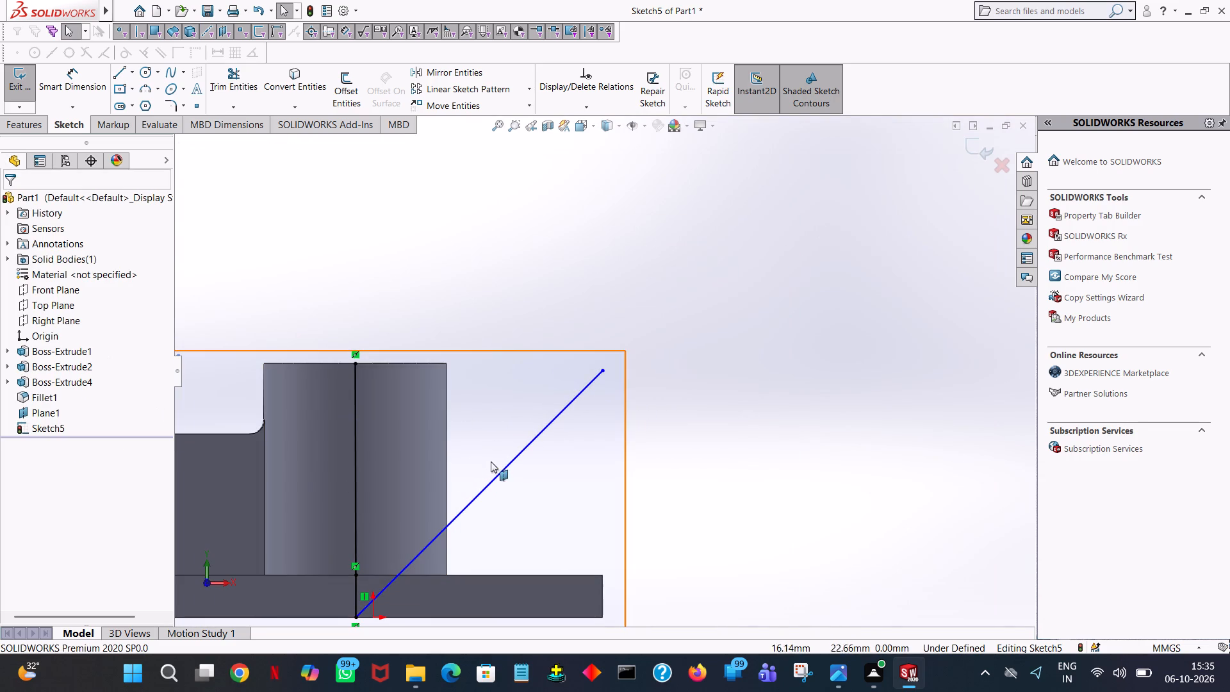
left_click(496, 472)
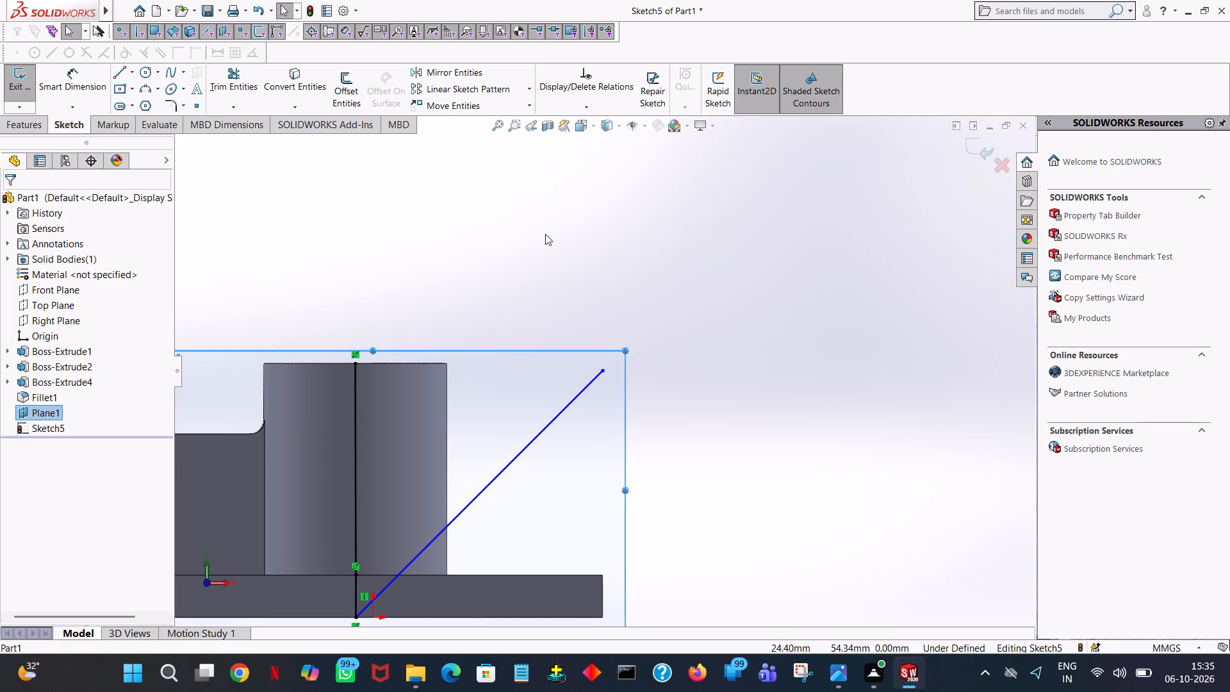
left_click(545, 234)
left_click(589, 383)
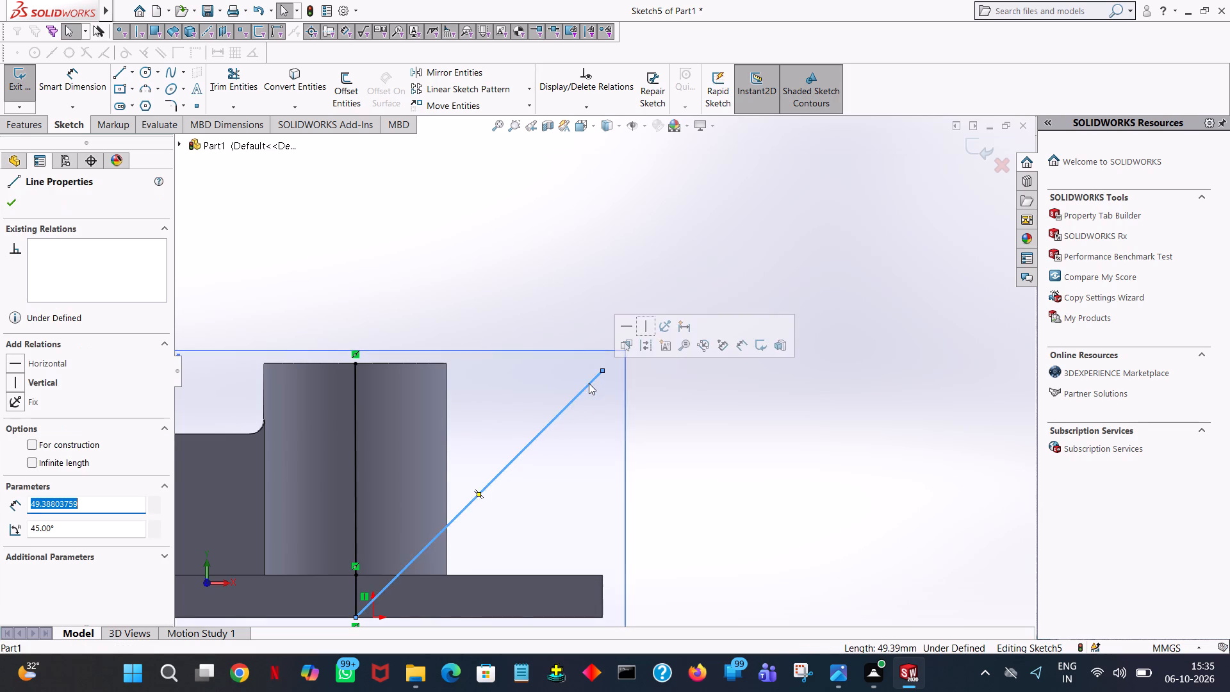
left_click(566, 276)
Trim away the cylinder's vertical centre line and the short 6 mm line beneath it within the plate.
scroll(555, 270, "down", 5, "ctrl")
scroll(361, 571, "up", 4, "ctrl")
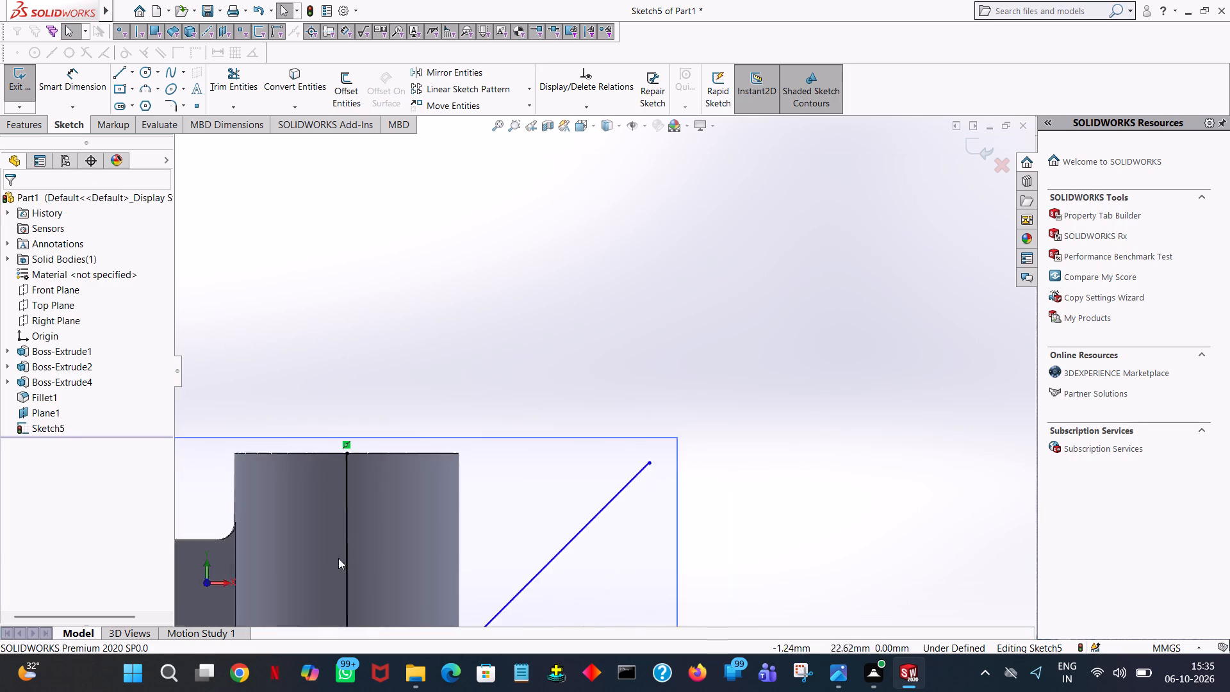
scroll(338, 558, "up", 3, "ctrl")
scroll(422, 270, "up", 1, "ctrl")
left_click(217, 88, "ctrl")
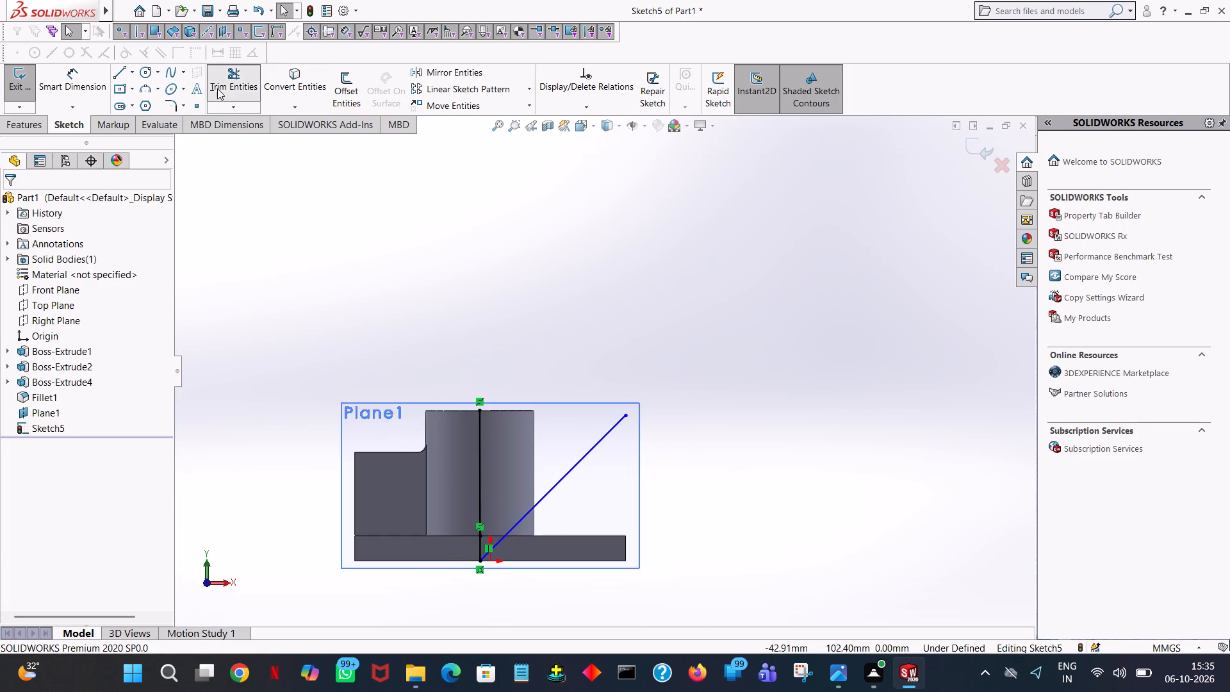
left_click(480, 465, "ctrl")
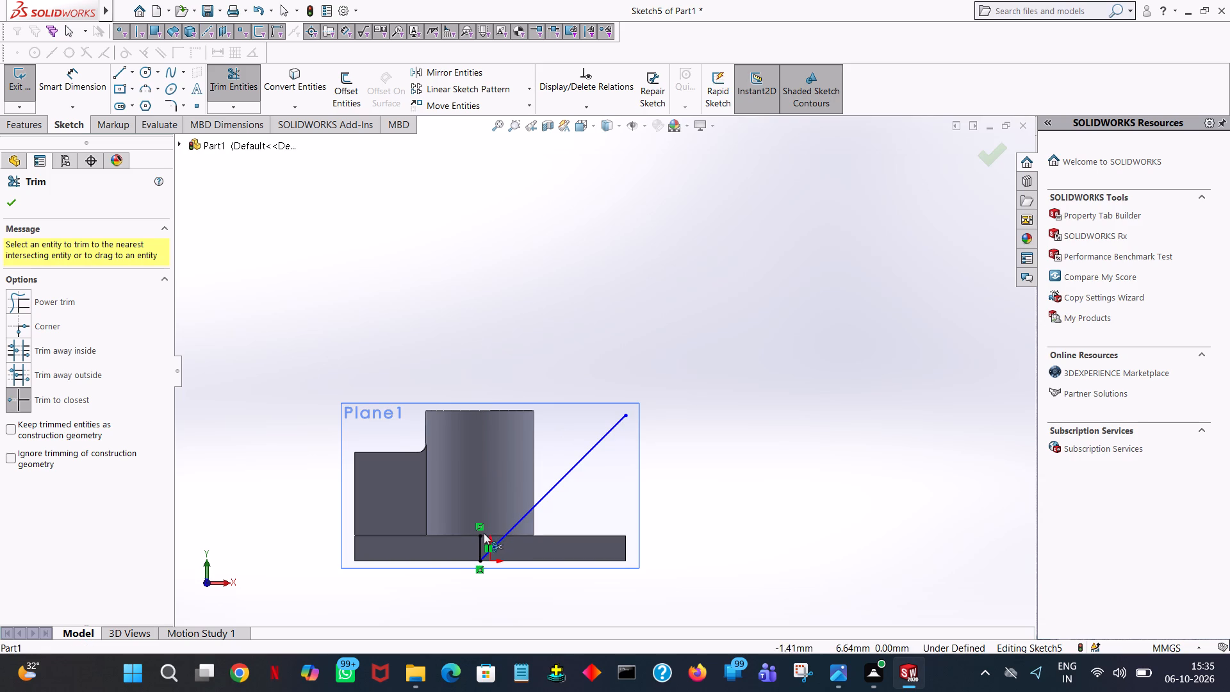
left_click(479, 543, "ctrl")
Sketch a 30 mm vertical line from the cylinder's top edge to its base, right of the middle and crossing the inclined line.
scroll(519, 592, "down", 1, "ctrl")
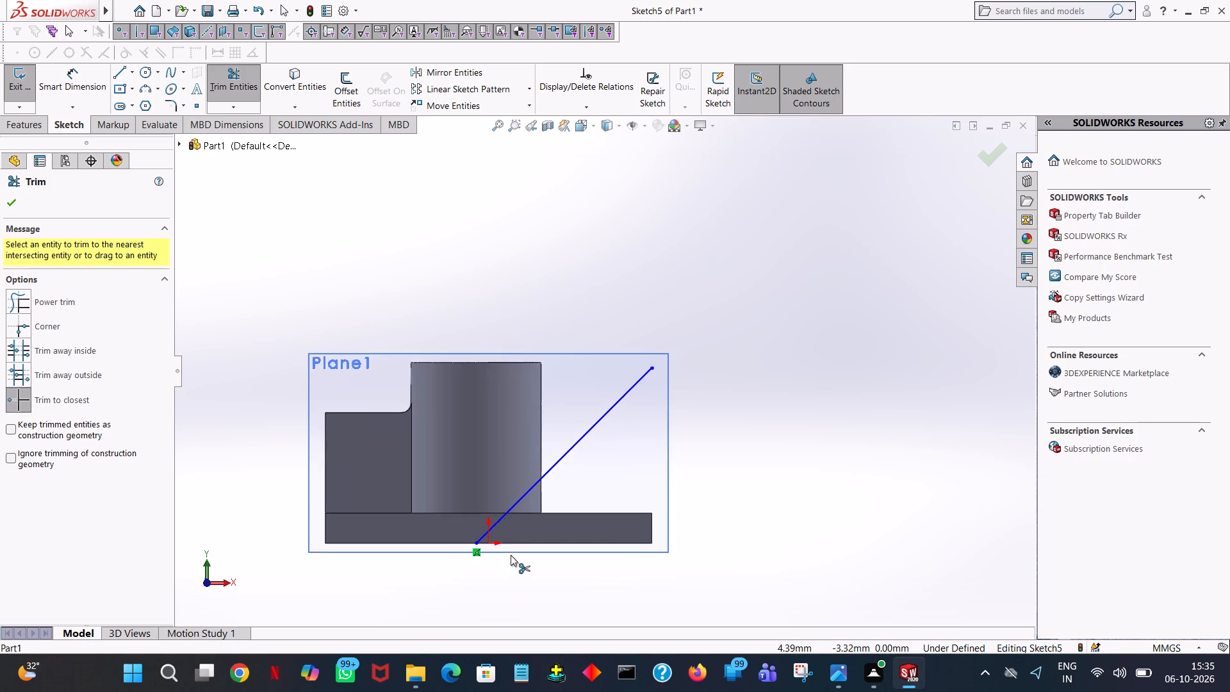
scroll(511, 555, "down", 1, "ctrl")
scroll(534, 504, "down", 1, "ctrl")
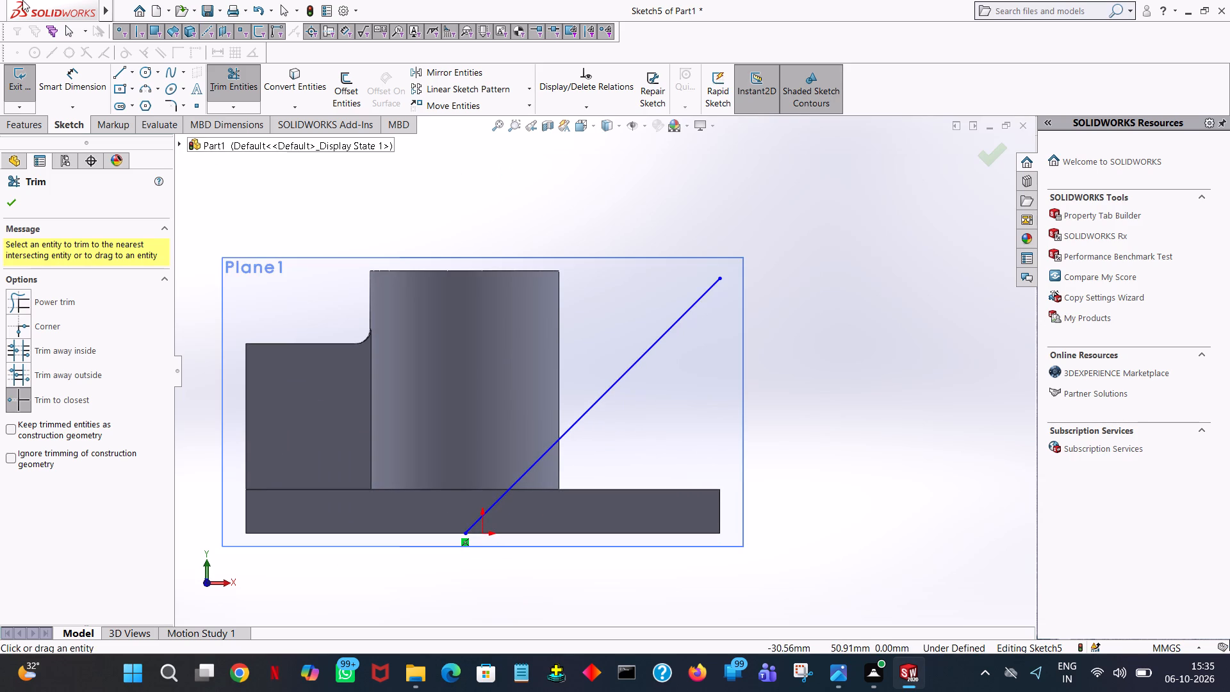
left_click(115, 67)
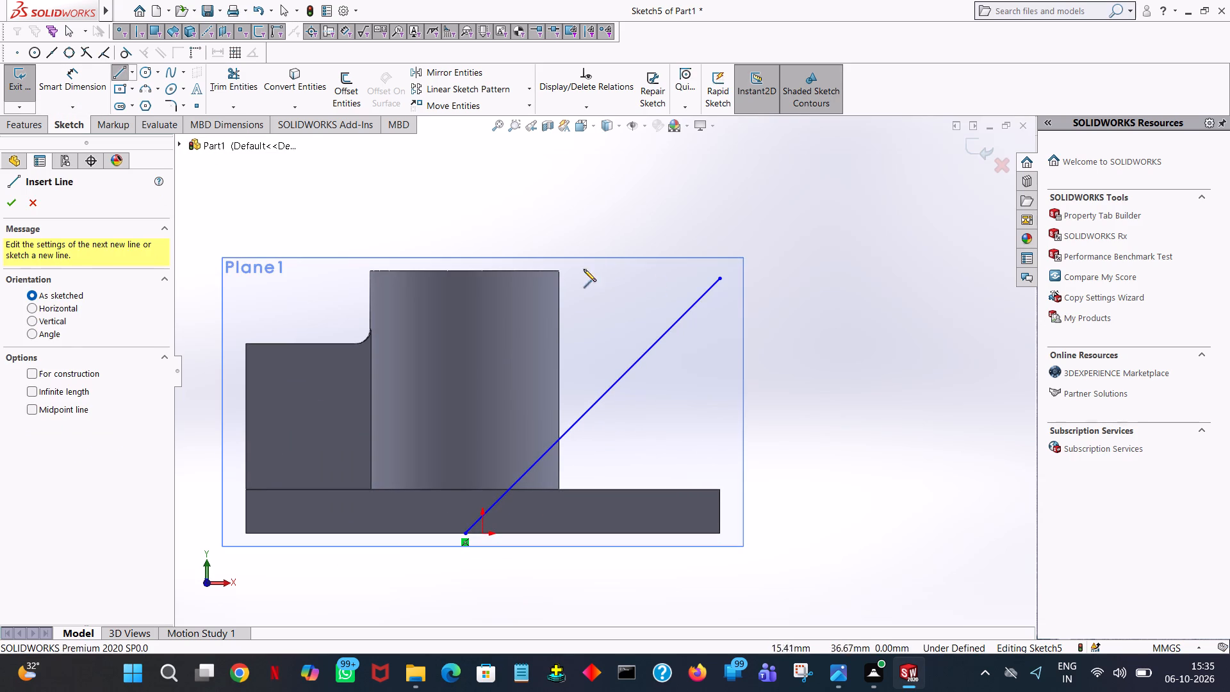
left_click(521, 270)
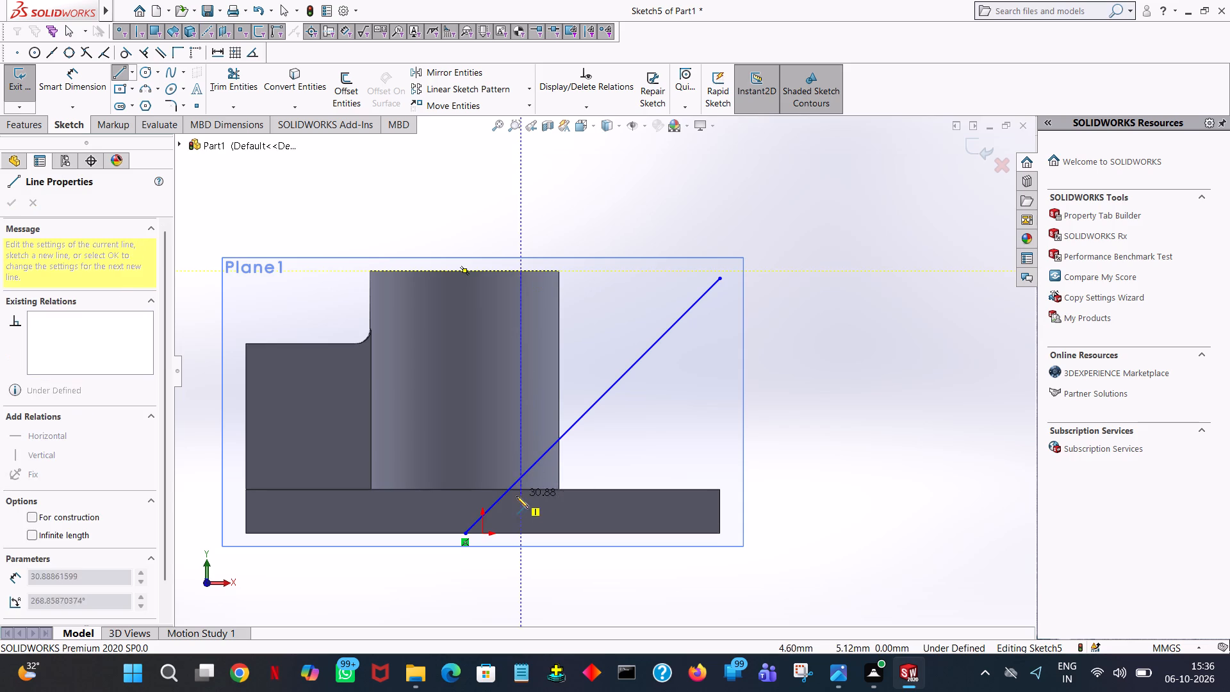
left_click(520, 489)
right_click(520, 489)
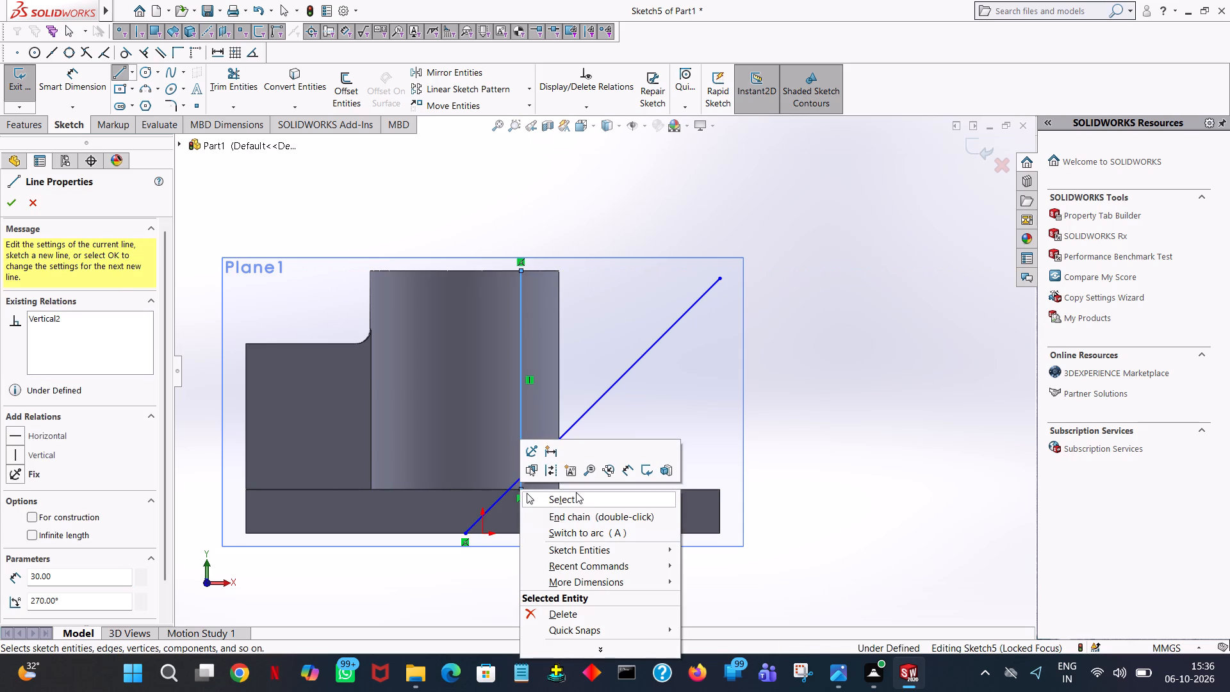
left_click(576, 492)
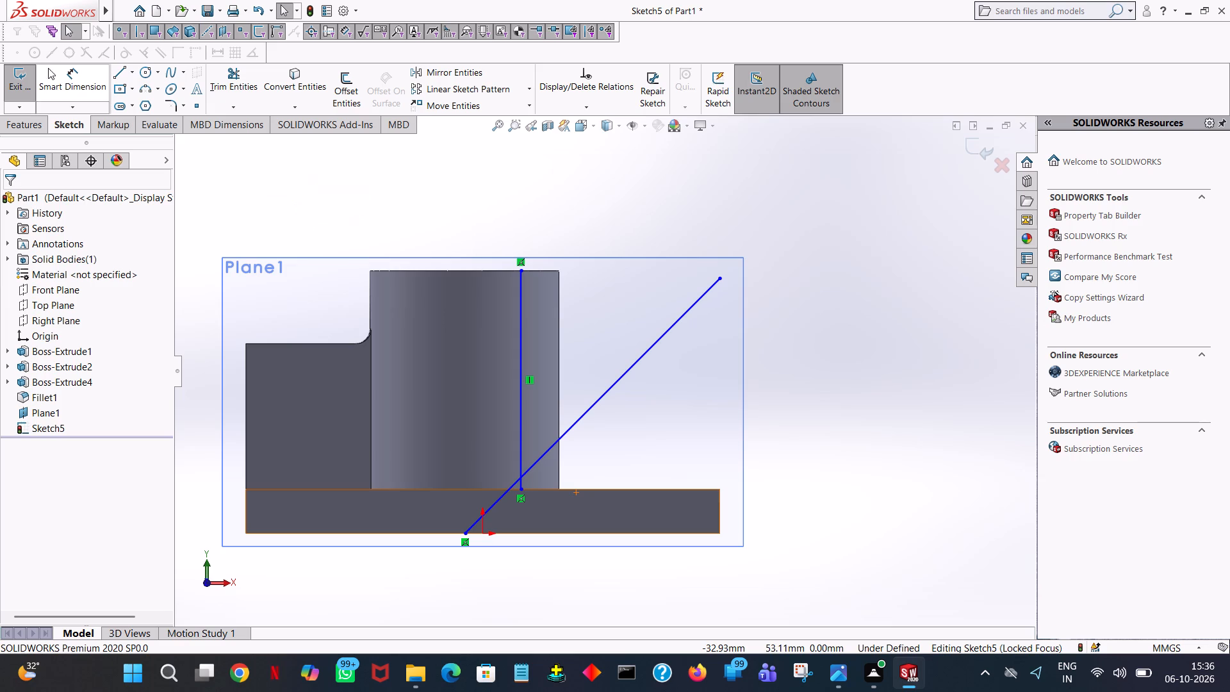
Trim away the inclined line's part below the vertical line, the vertical line's lower stub and its remaining upper part.
left_click(233, 86)
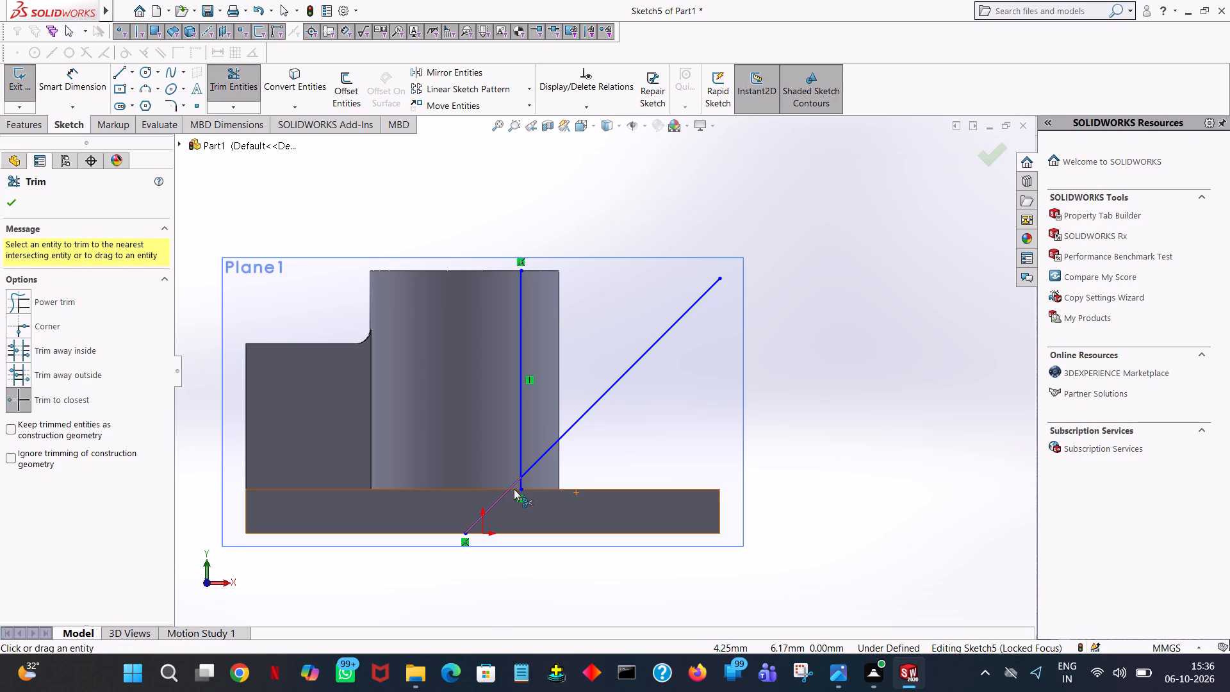
left_click(505, 490)
left_click(518, 488)
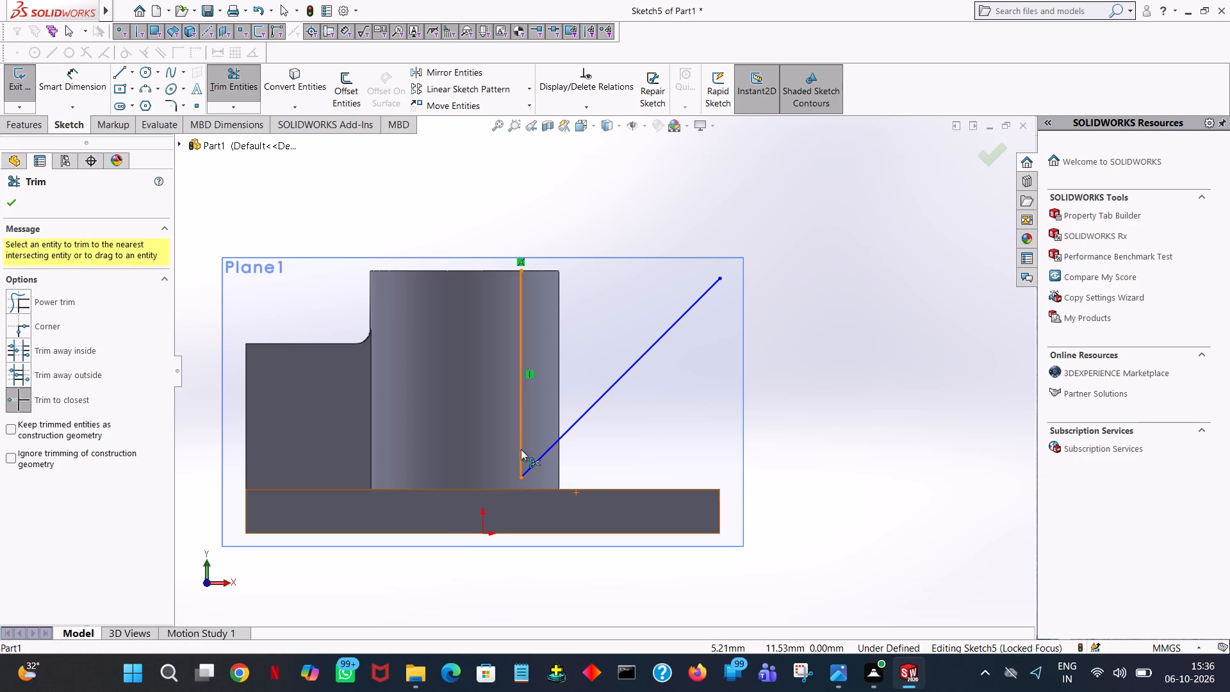
left_click(521, 449)
left_click(13, 206)
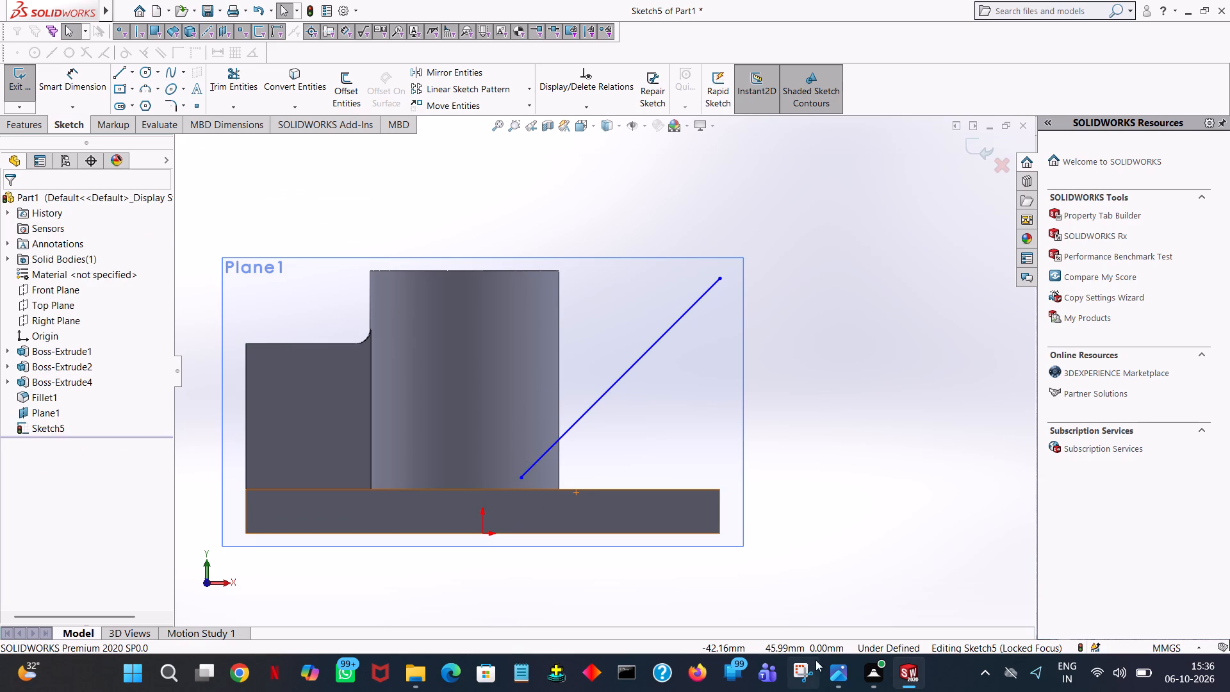
Revolve the inclined line 360° about itself as a one-direction thin feature with 10 mm thickness, merged with the body.
left_click(14, 124)
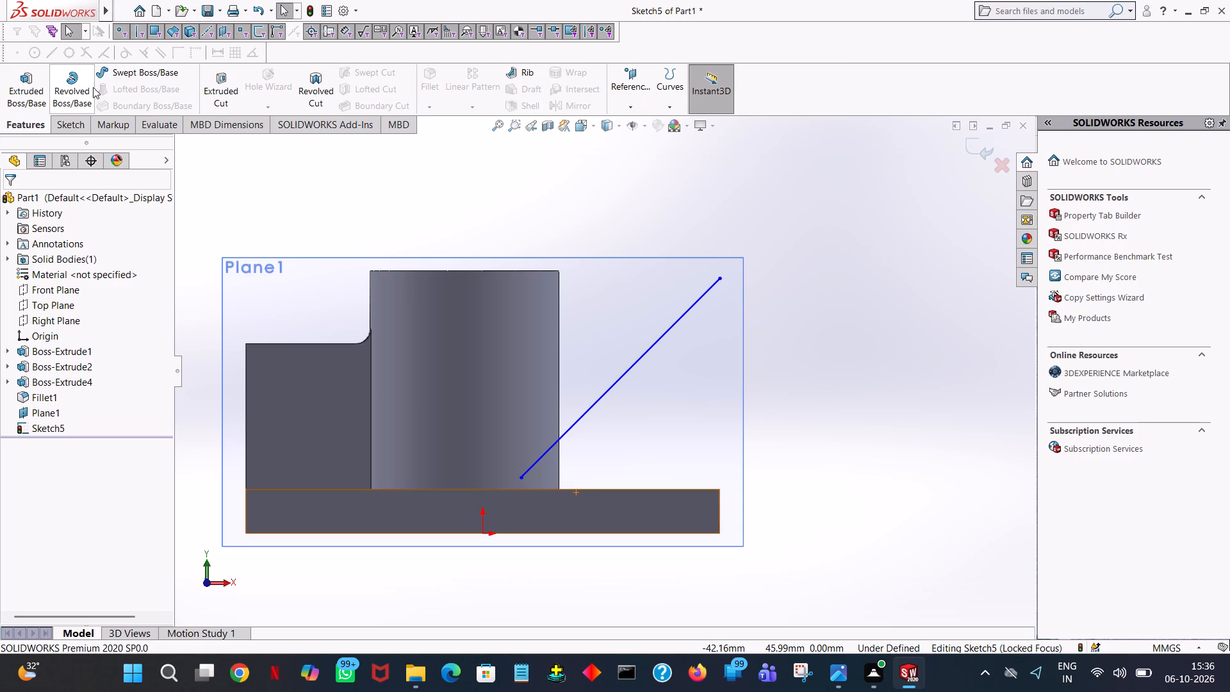
left_click(79, 90)
middle_click_drag(799, 301, 743, 304)
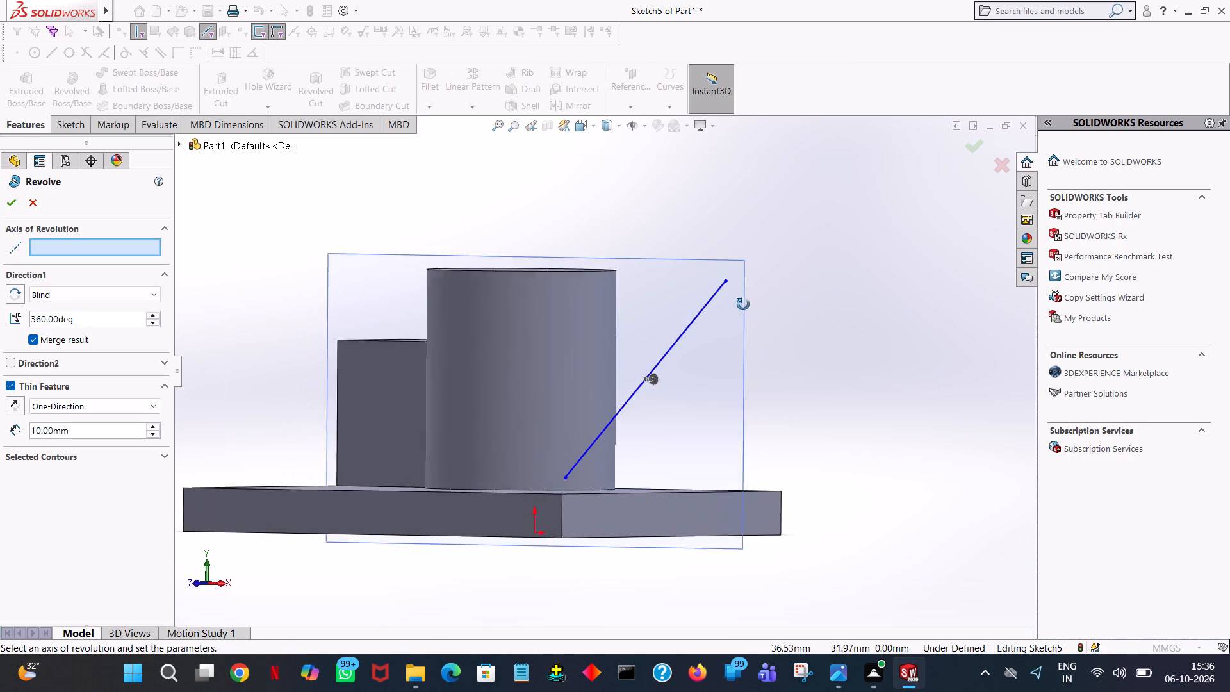
middle_click_drag(743, 304, 727, 335)
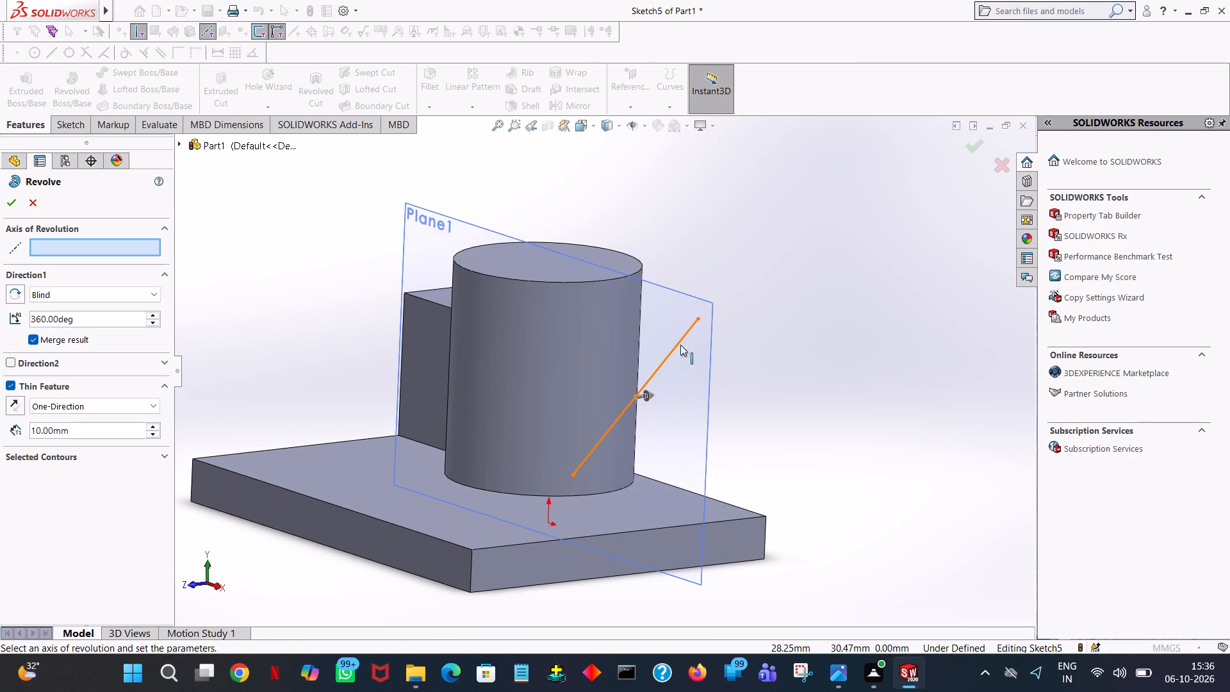
left_click(678, 345)
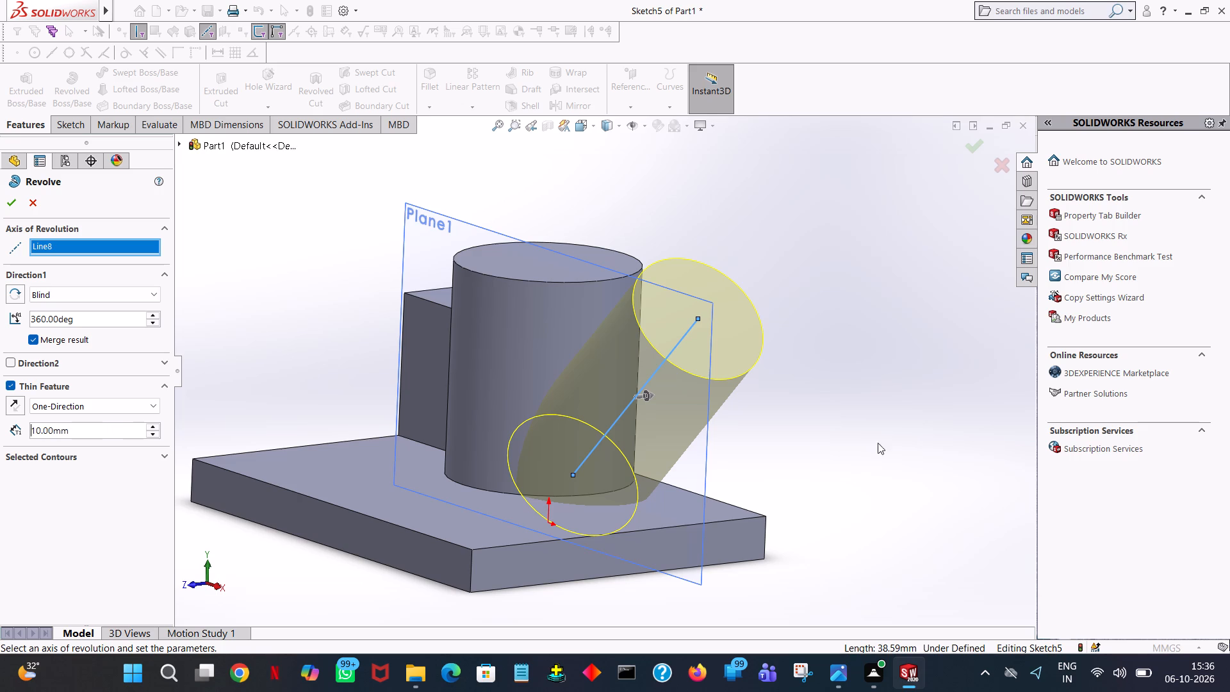
middle_click_drag(895, 425, 965, 454)
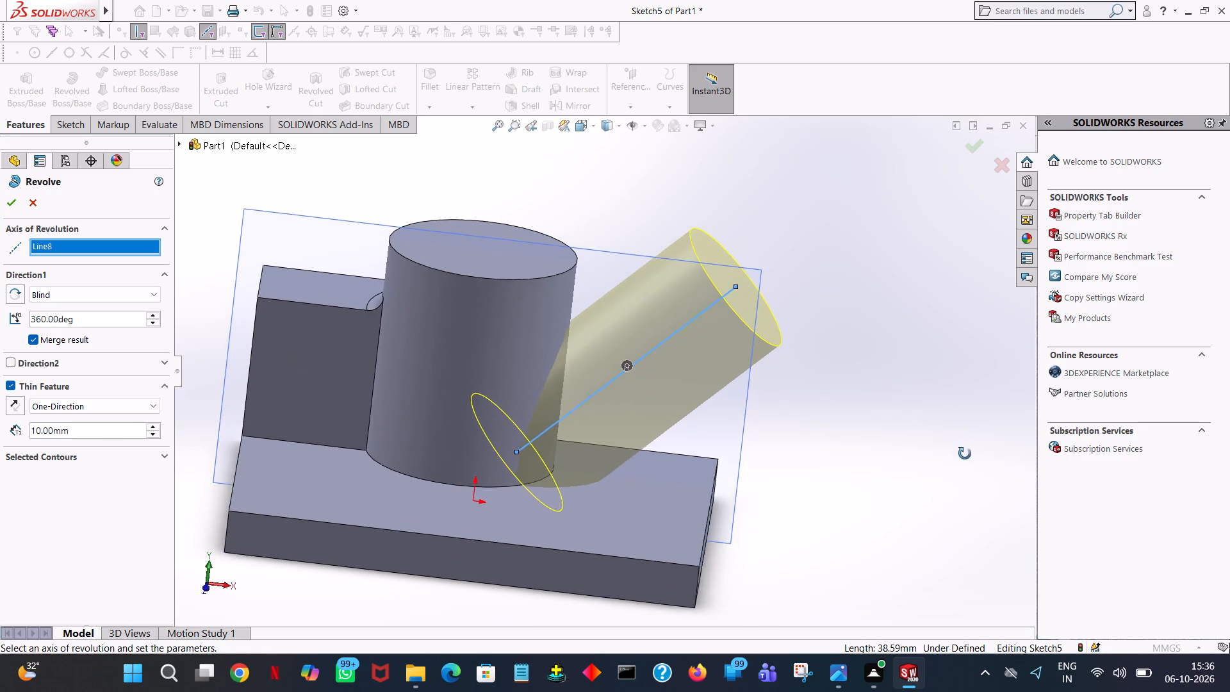
middle_click_drag(965, 454, 967, 457)
left_click(154, 427)
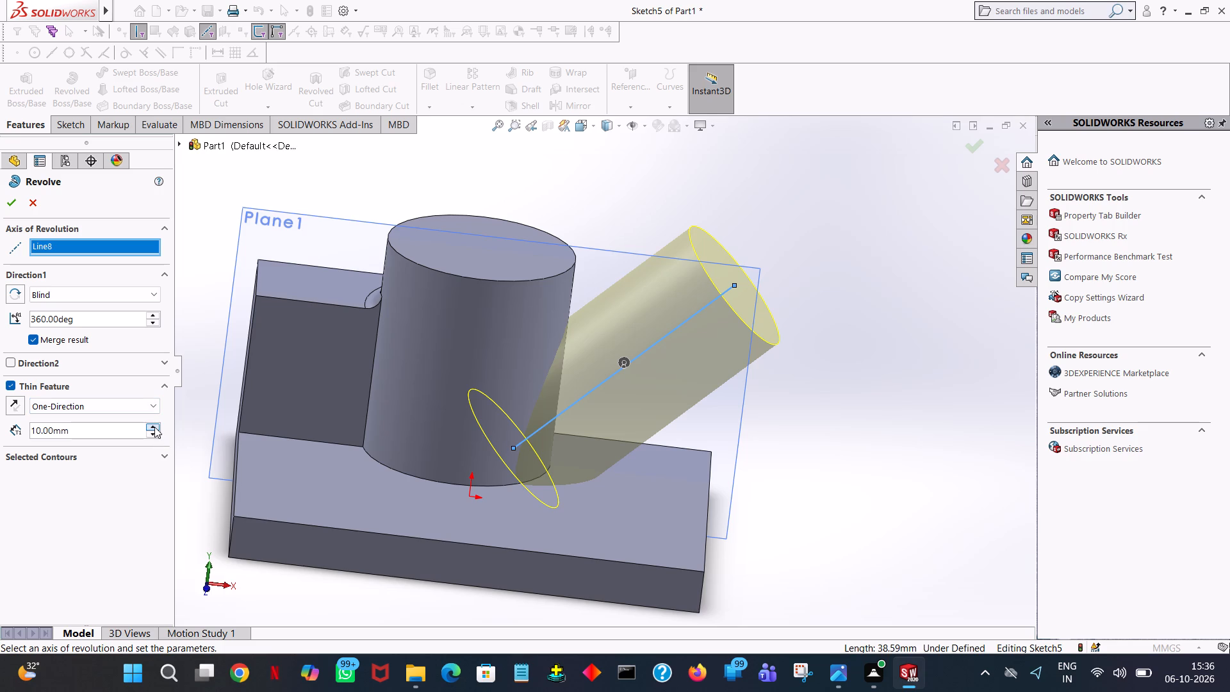
middle_click_drag(942, 450, 877, 605)
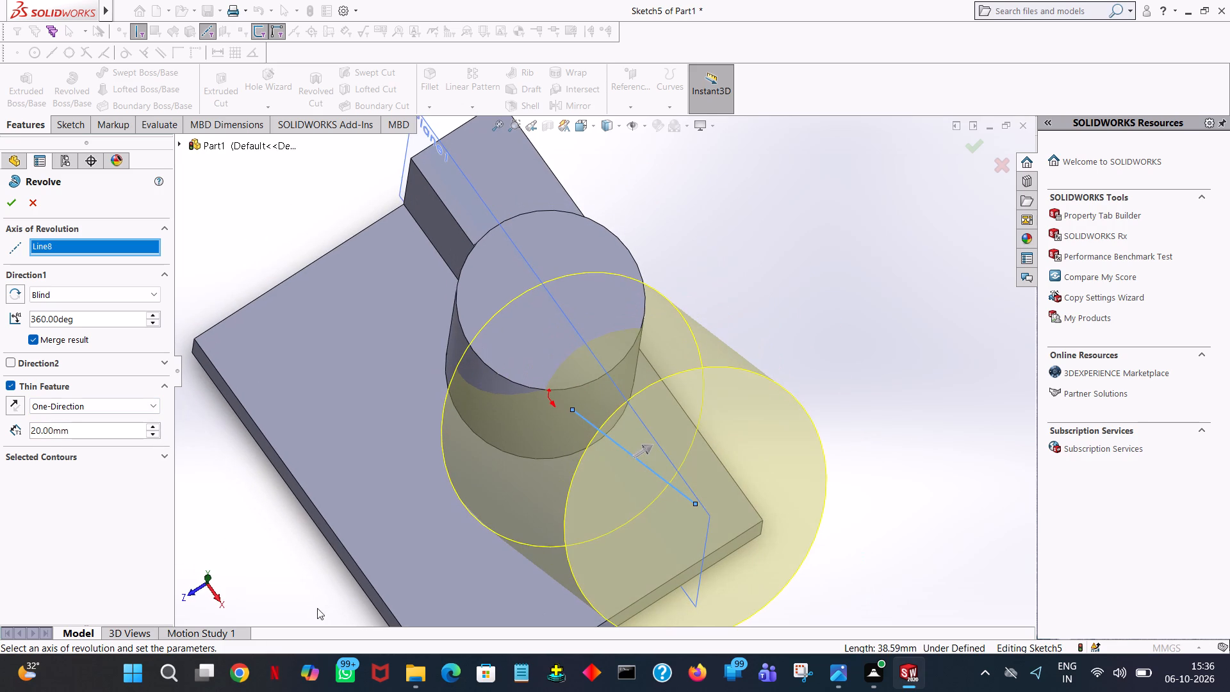
left_click(154, 431)
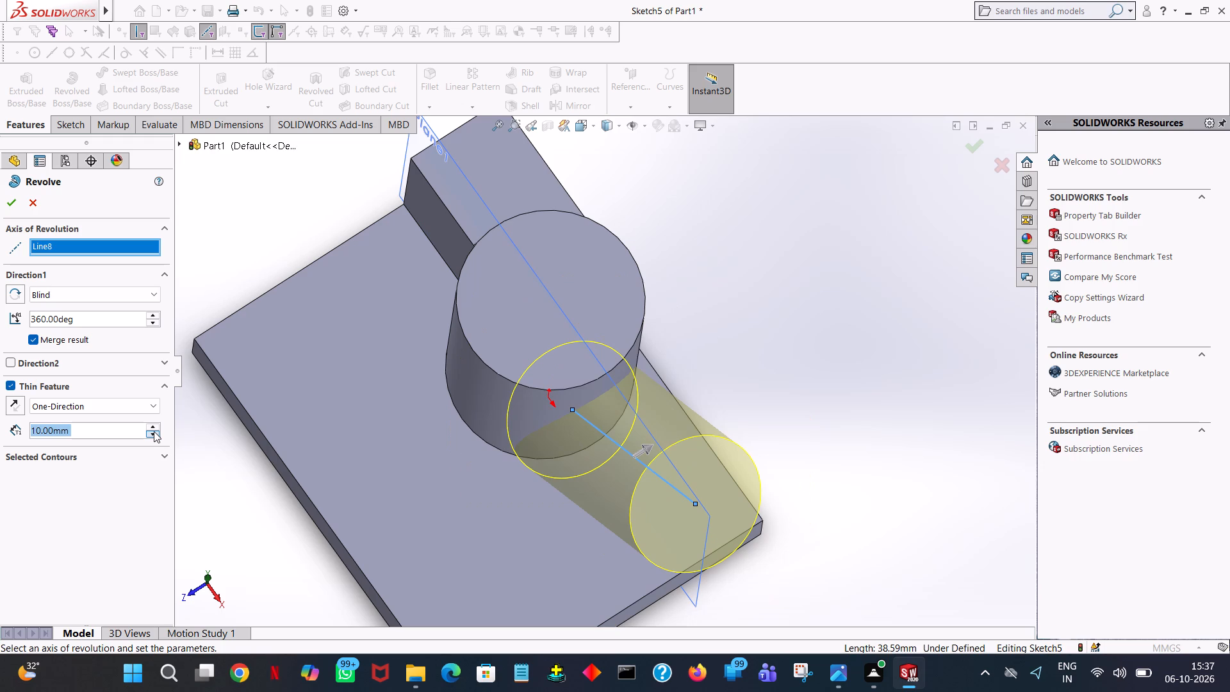
left_click(14, 210)
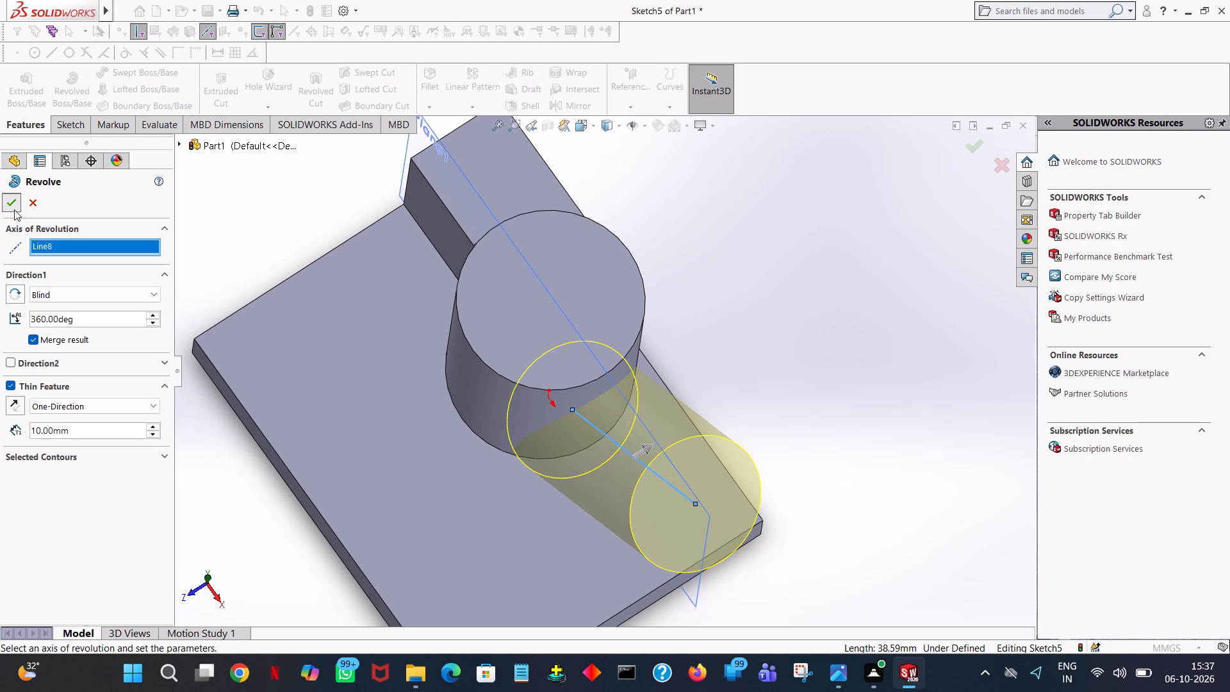
Examine the inclined cylinder and its junction with the upright cylinder and base plate from several angles.
left_click(787, 360)
middle_click_drag(787, 360, 835, 195)
middle_click_drag(848, 207, 857, 215)
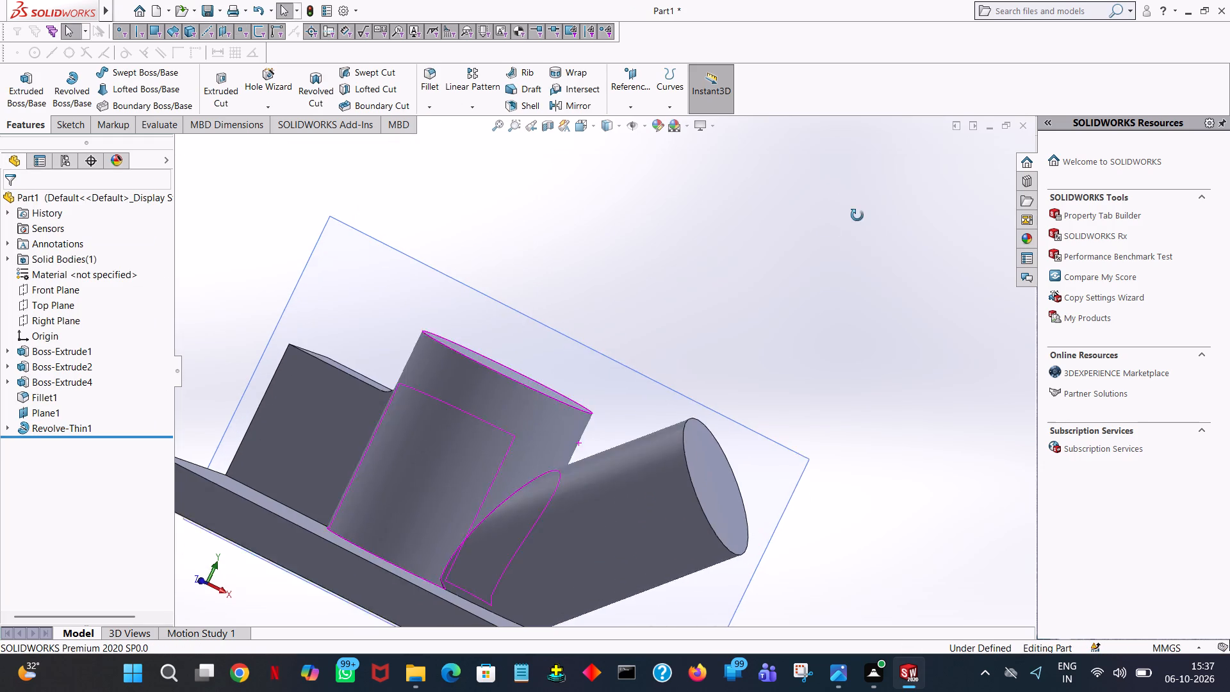
middle_click_drag(857, 215, 873, 135)
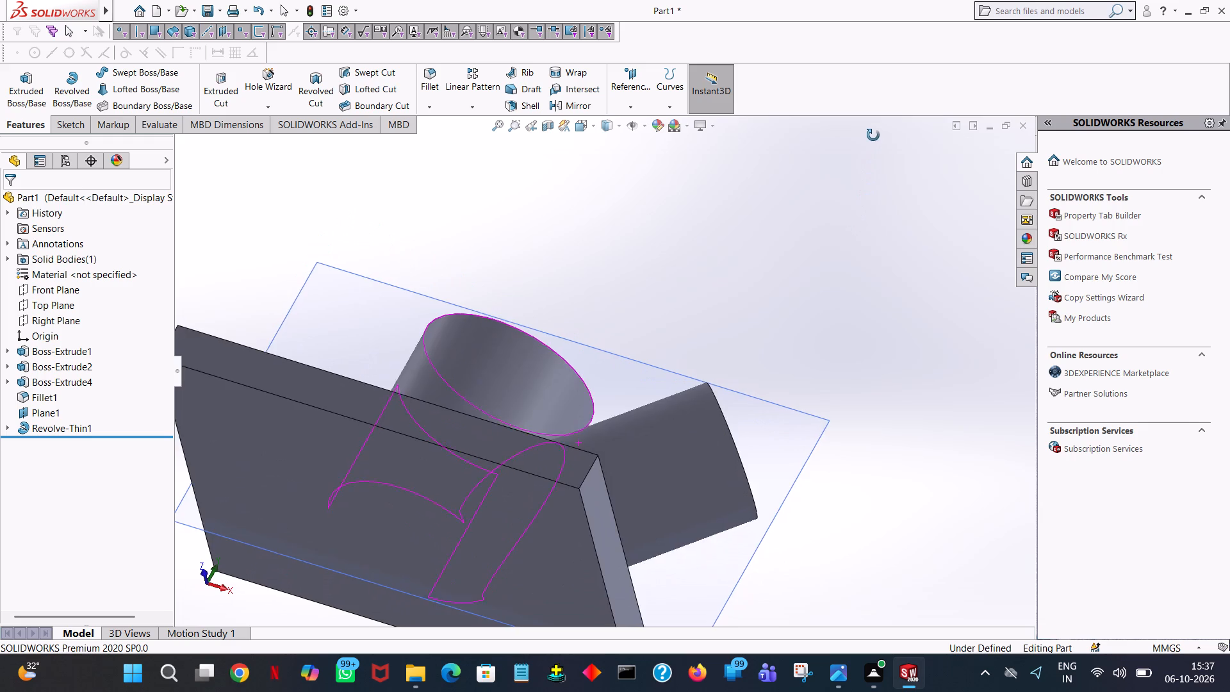
middle_click_drag(873, 135, 912, 243)
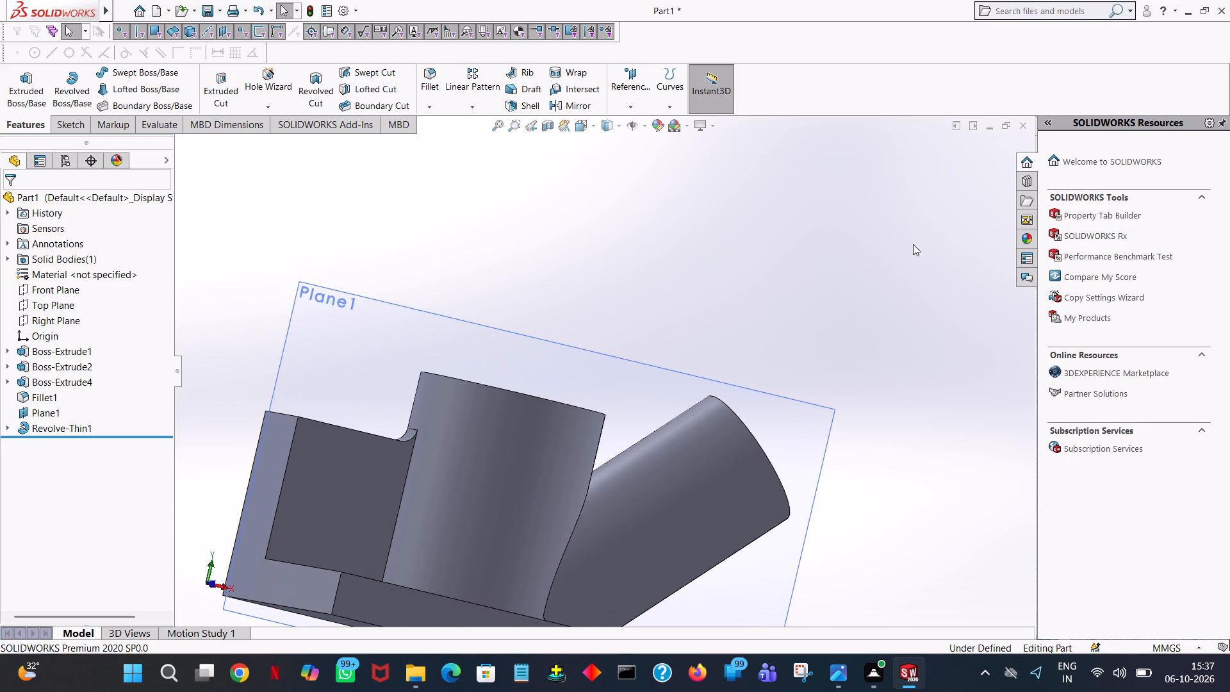
left_click(914, 275)
scroll(871, 281, "down", 2, "ctrl")
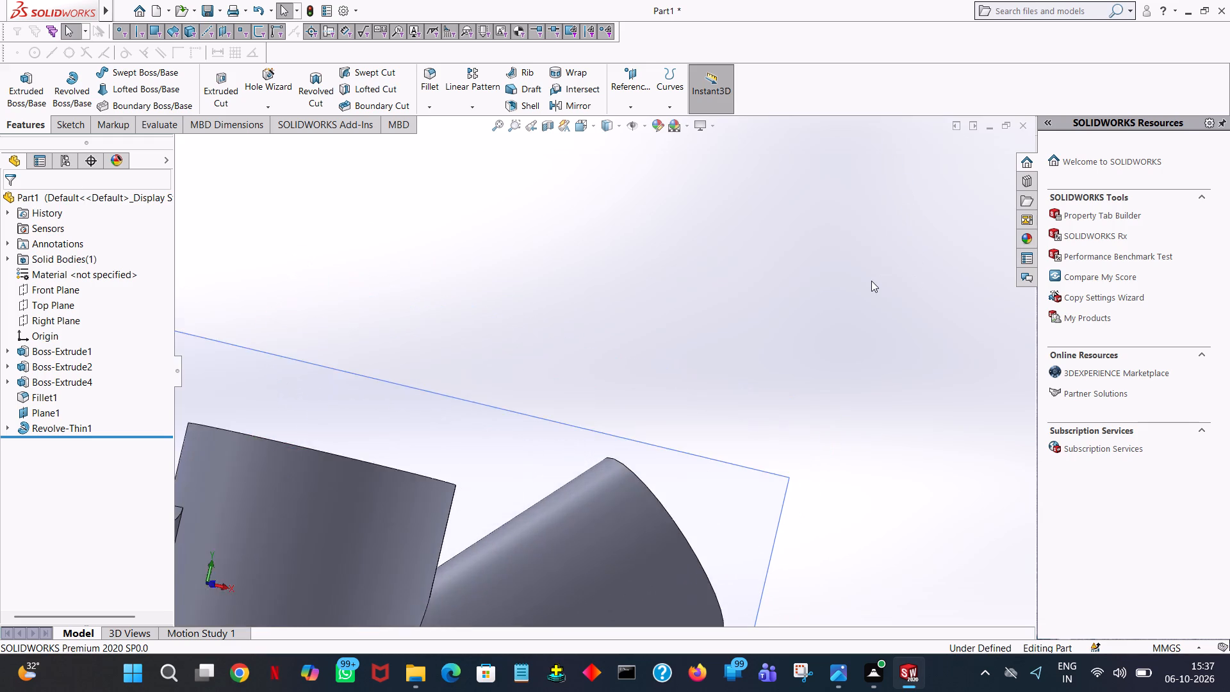
scroll(871, 281, "up", 7, "ctrl")
middle_click_drag(820, 327, 739, 302)
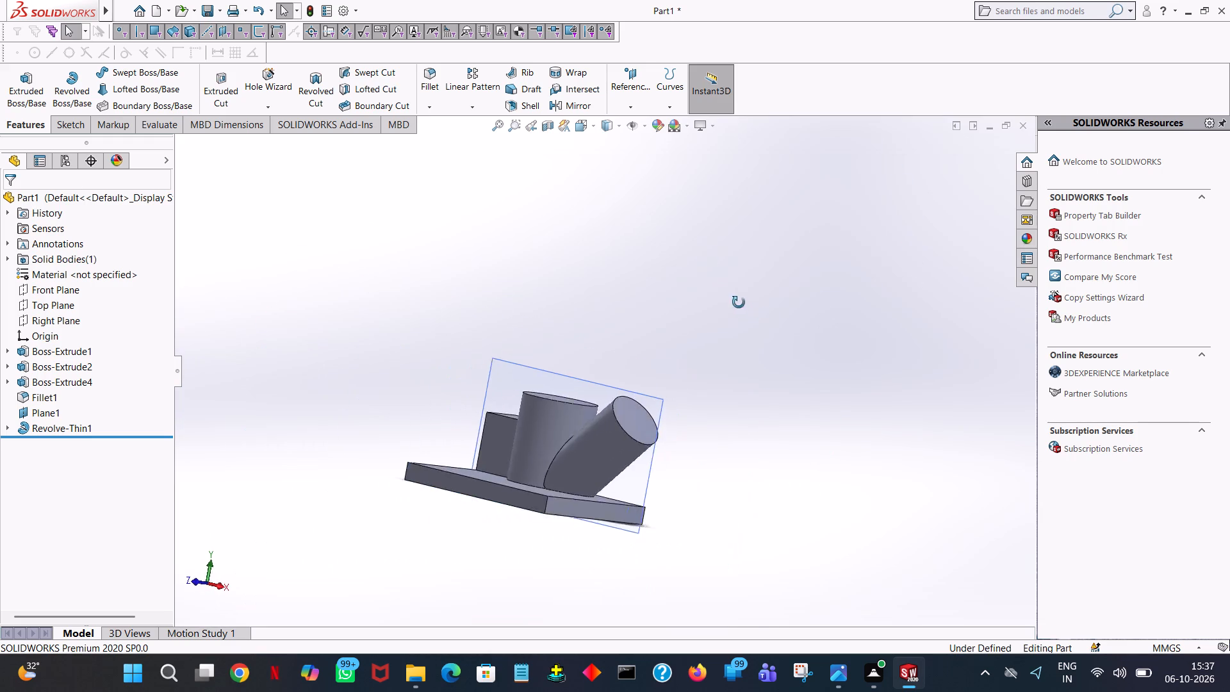
middle_click_drag(739, 302, 725, 337)
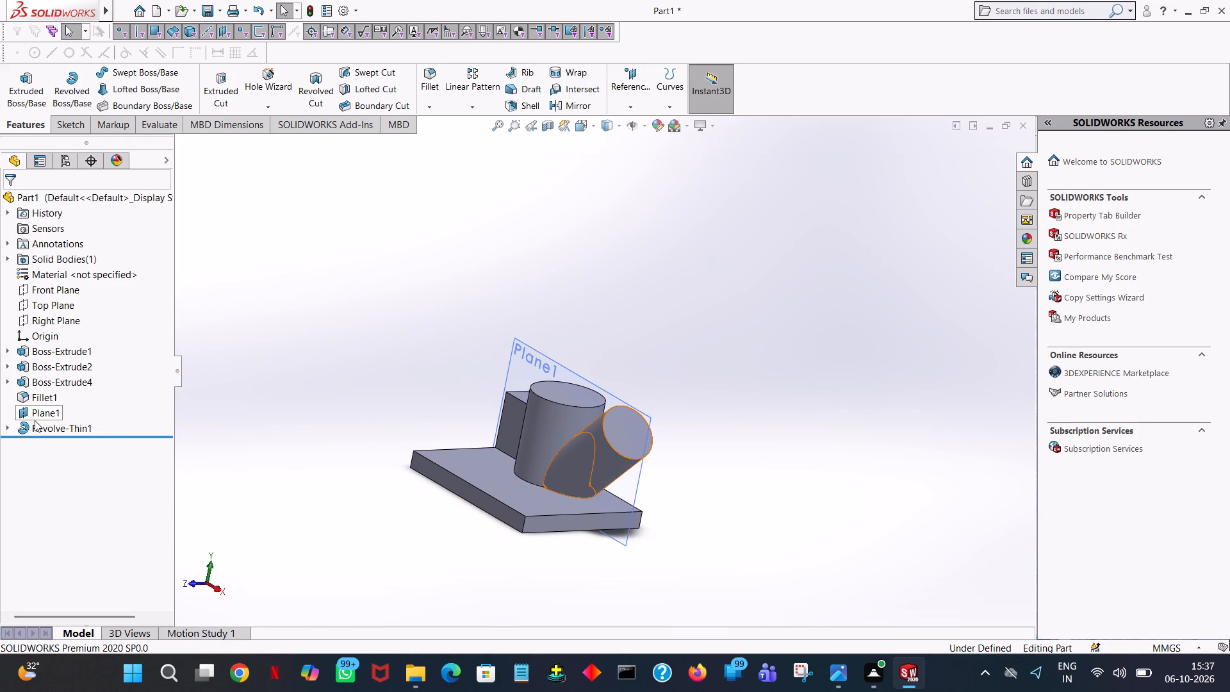
Hide the reference plane Plane1.
left_click(40, 413)
left_click(72, 393)
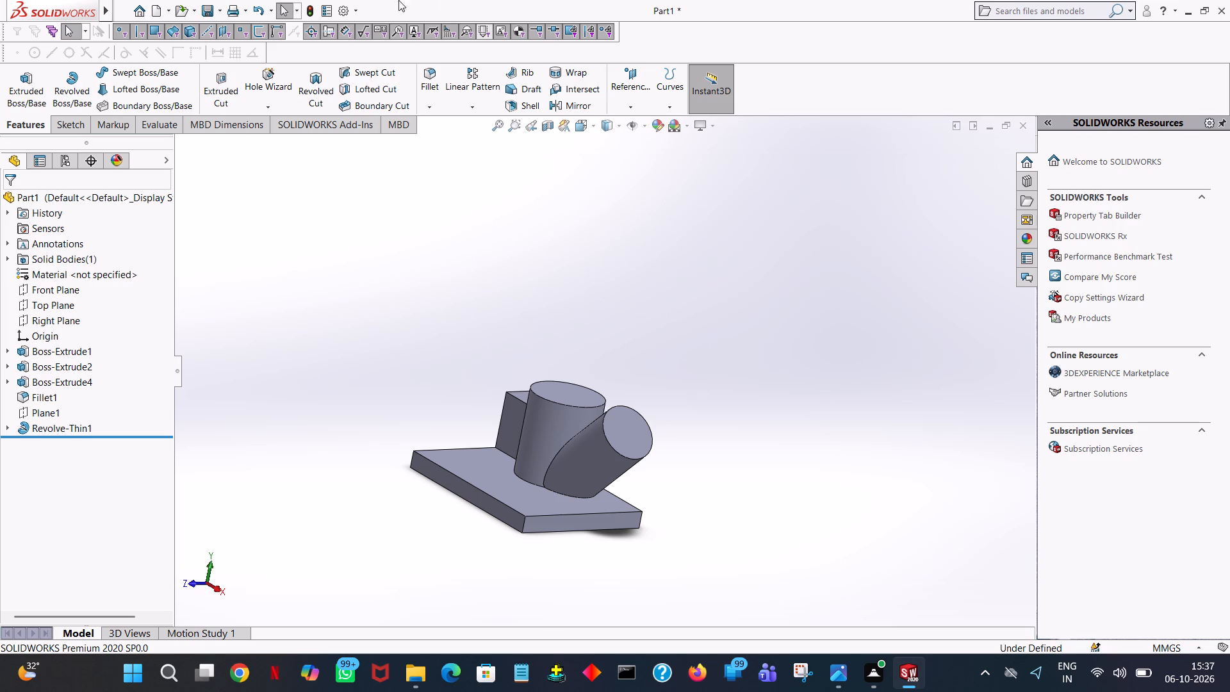
Create a reference plane at 0 mm offset from the inclined cylinder's outer end face.
left_click(639, 111)
left_click(646, 122)
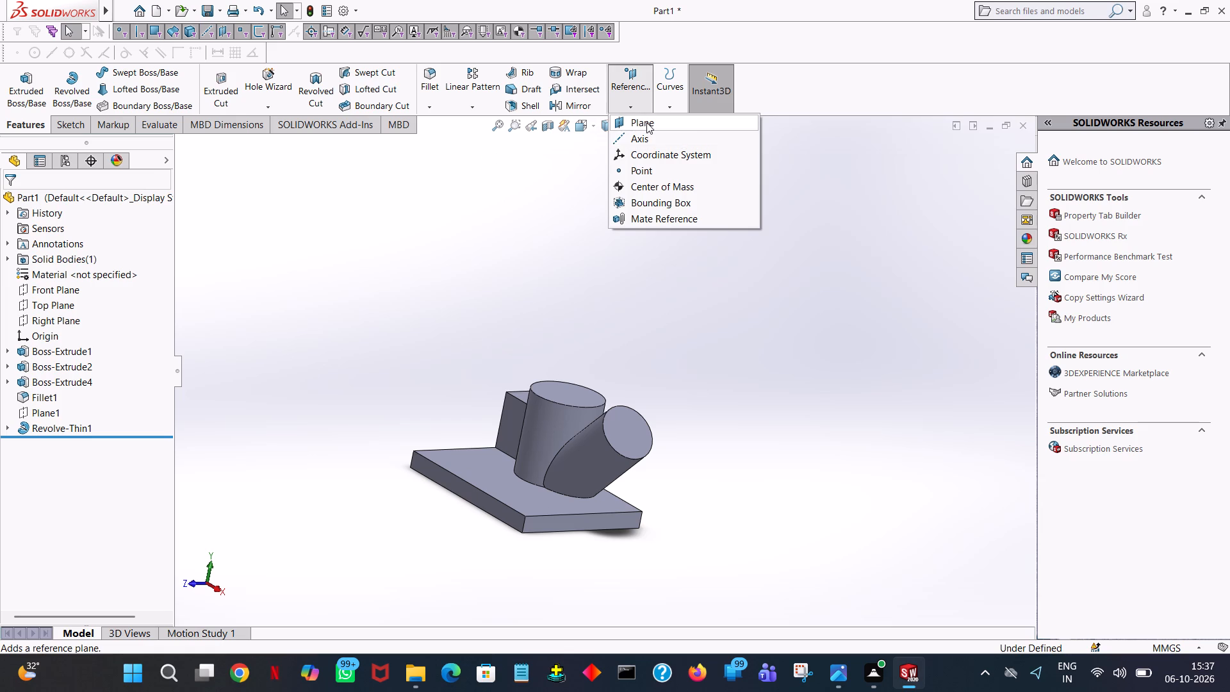
left_click(616, 424)
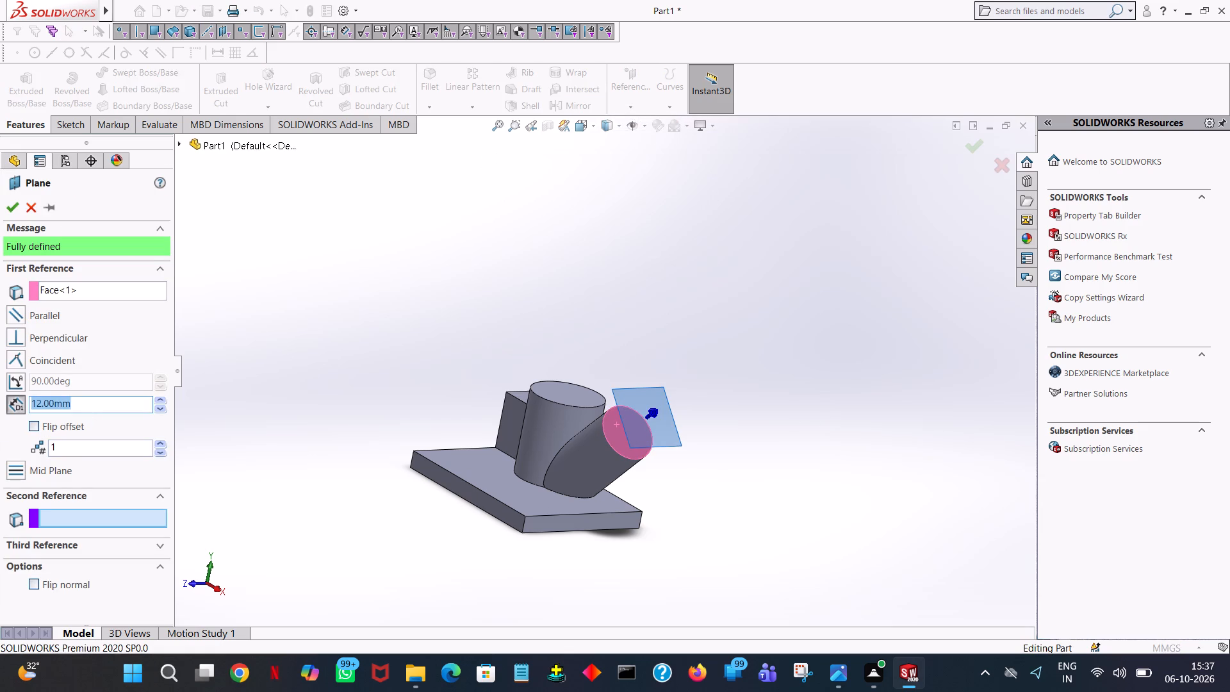
key("0")
left_click(406, 294)
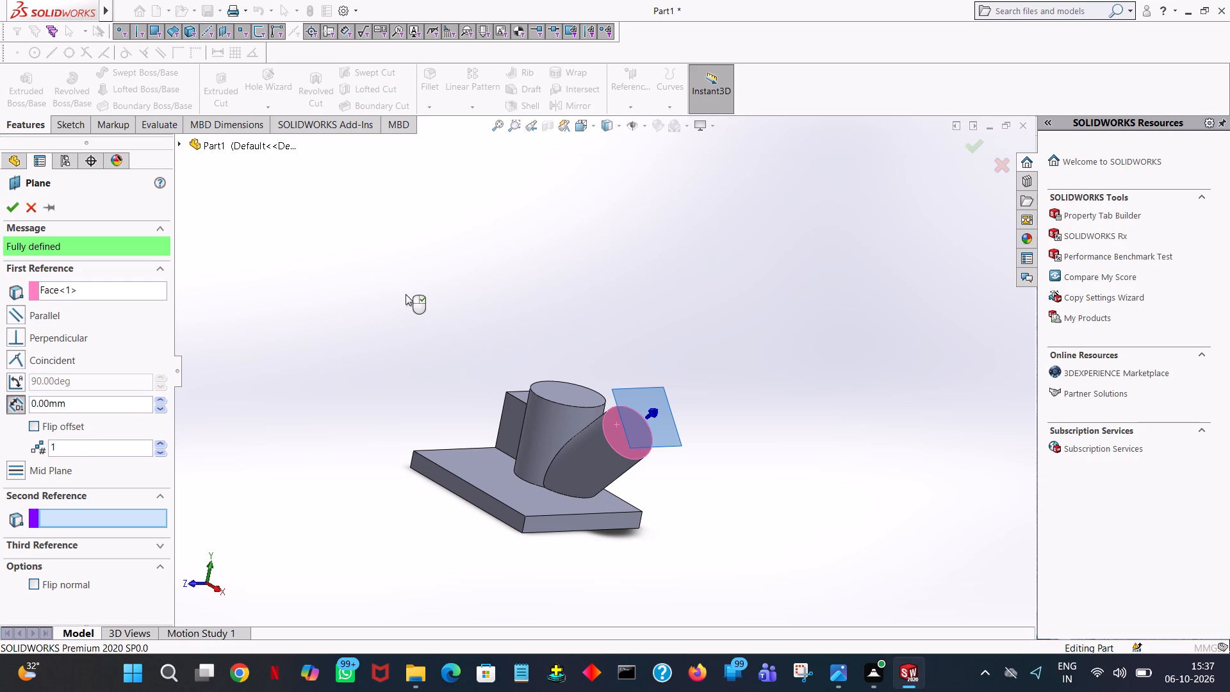
left_click(9, 206)
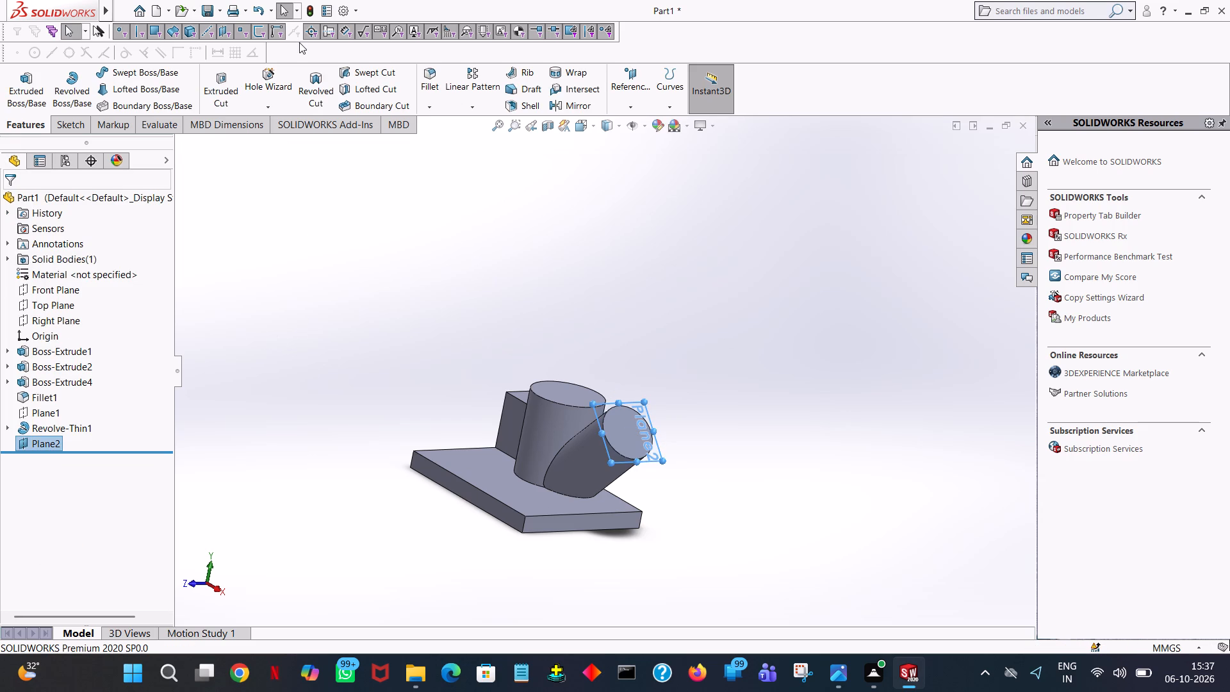
Start a new sketch on Plane2 at the inclined cylinder's end face.
left_click(49, 443)
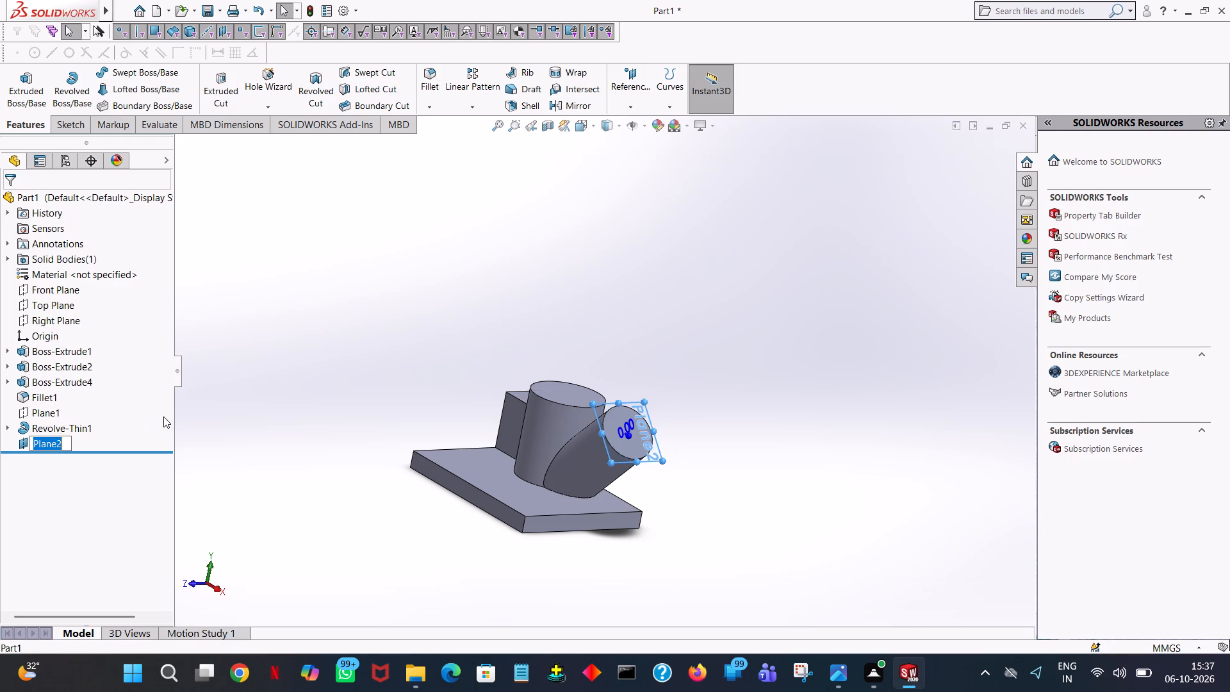
left_click(188, 410)
left_click(28, 440)
left_click(37, 416)
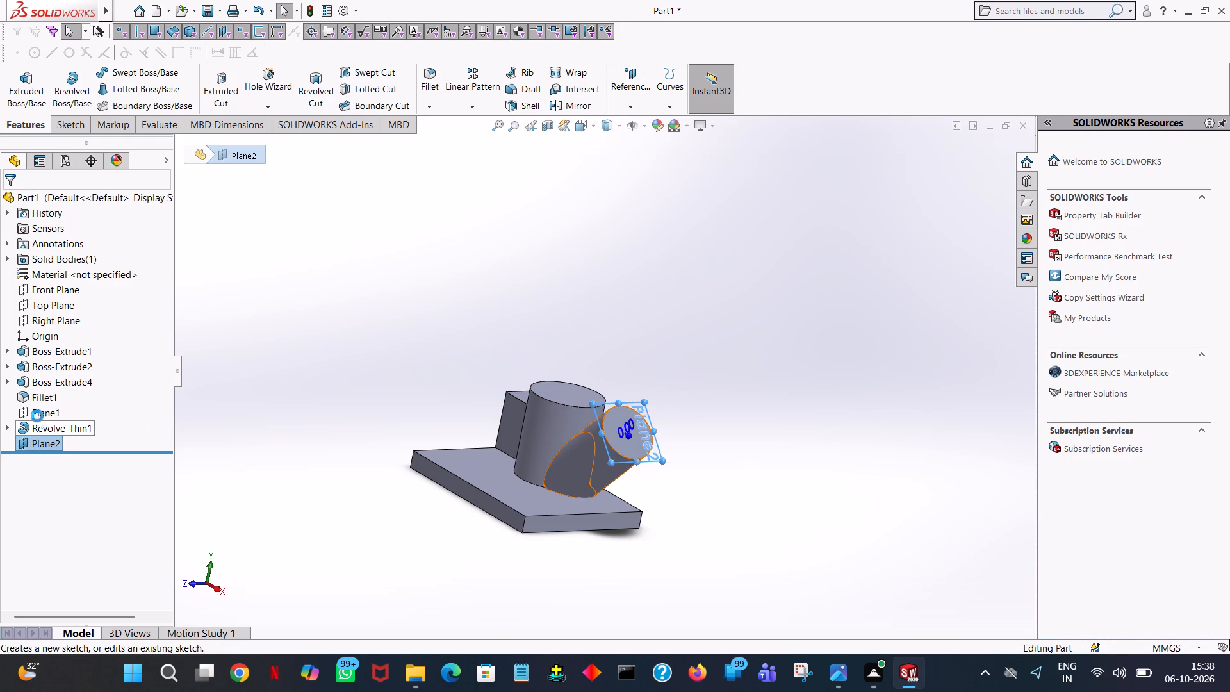
key("space")
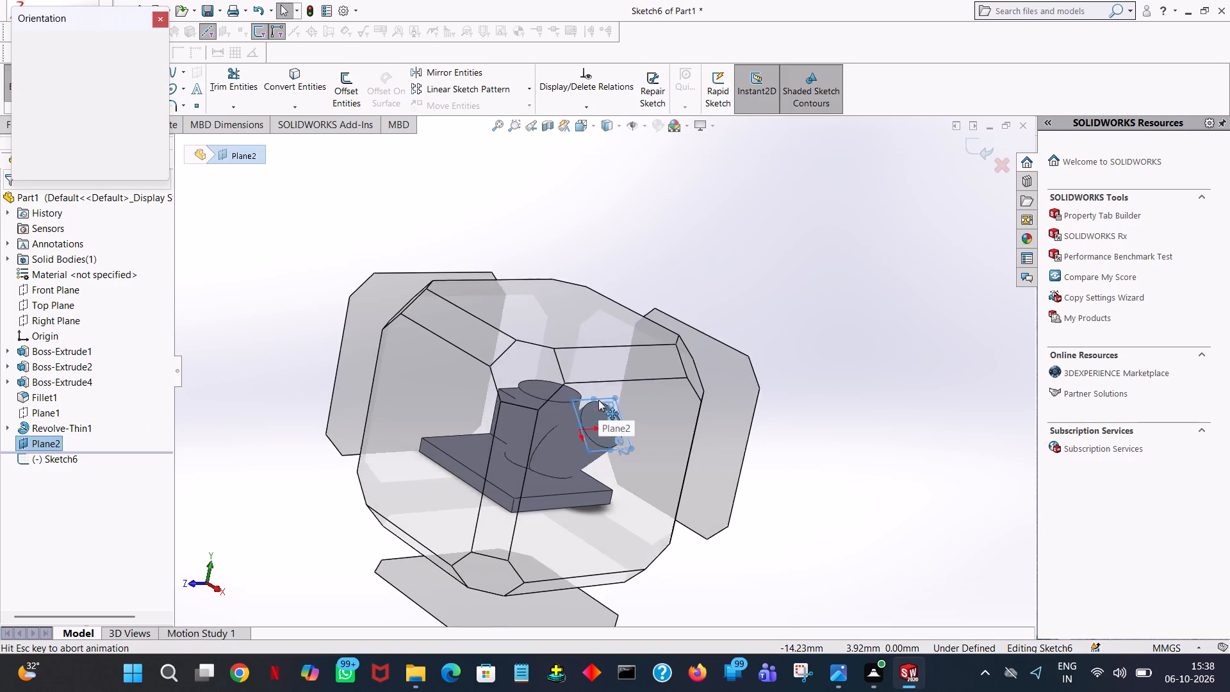
left_click(157, 95)
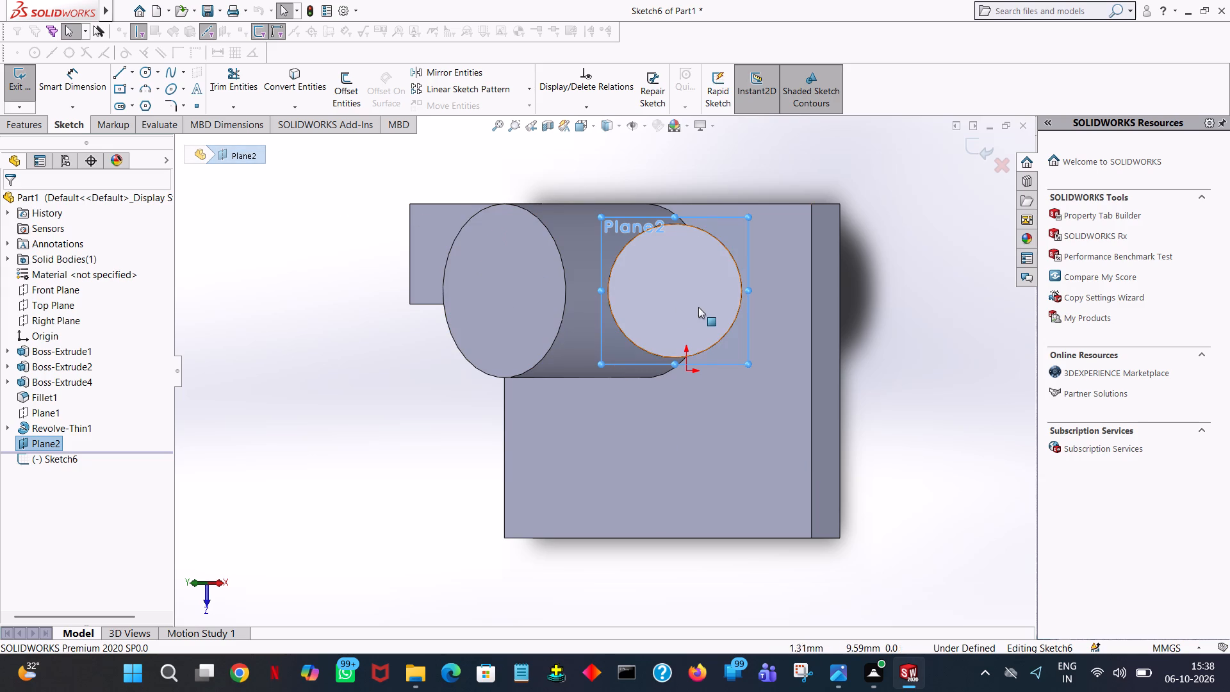
Enlarge the displayed boundary of Plane2 on all four sides so it extends well beyond the inclined cylinder's end face.
scroll(702, 307, "down", 3, "ctrl")
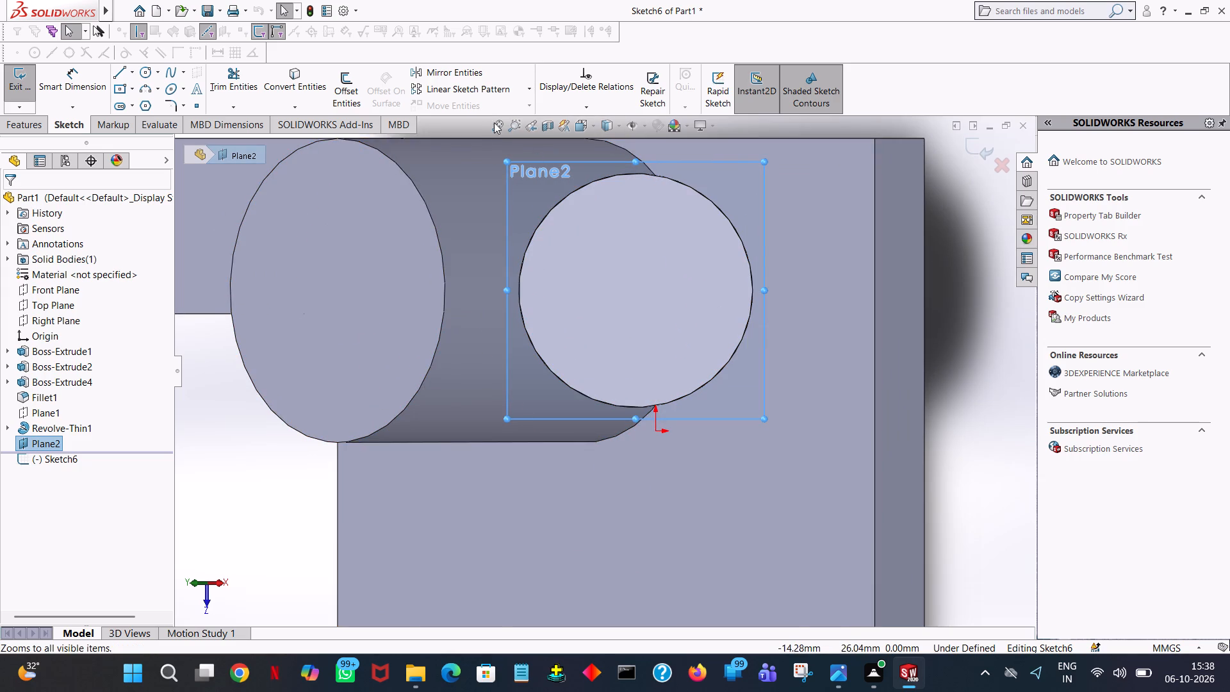
left_click(495, 122)
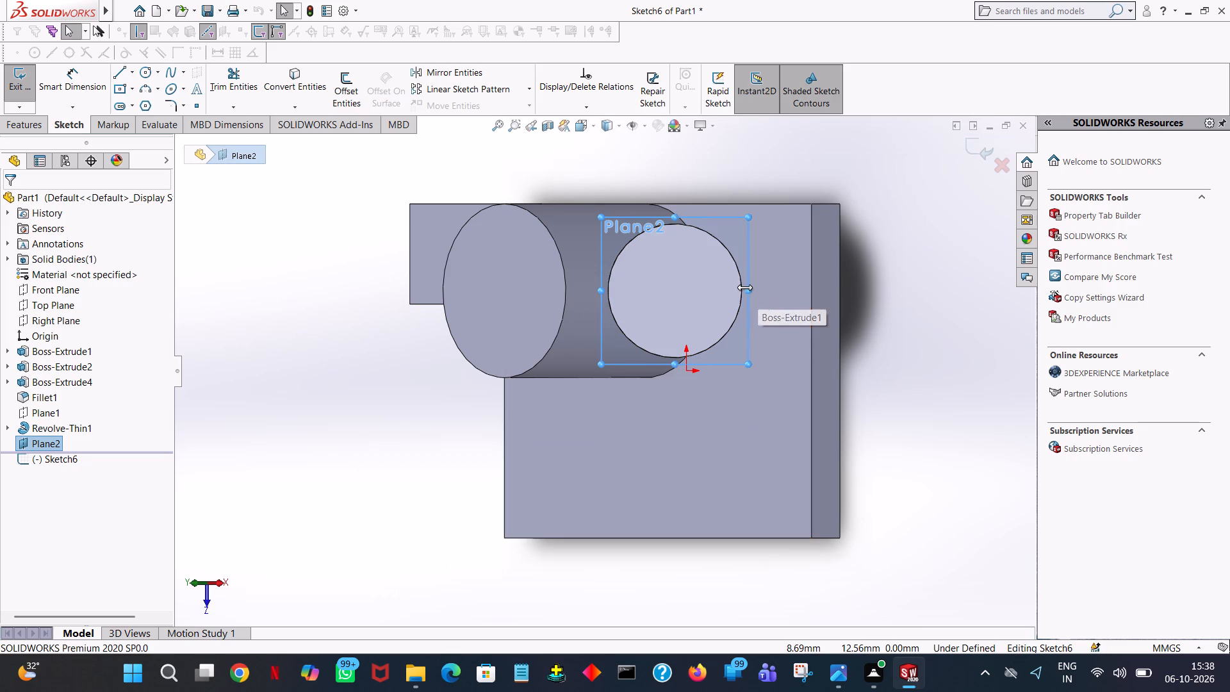
left_click_drag(744, 287, 974, 291)
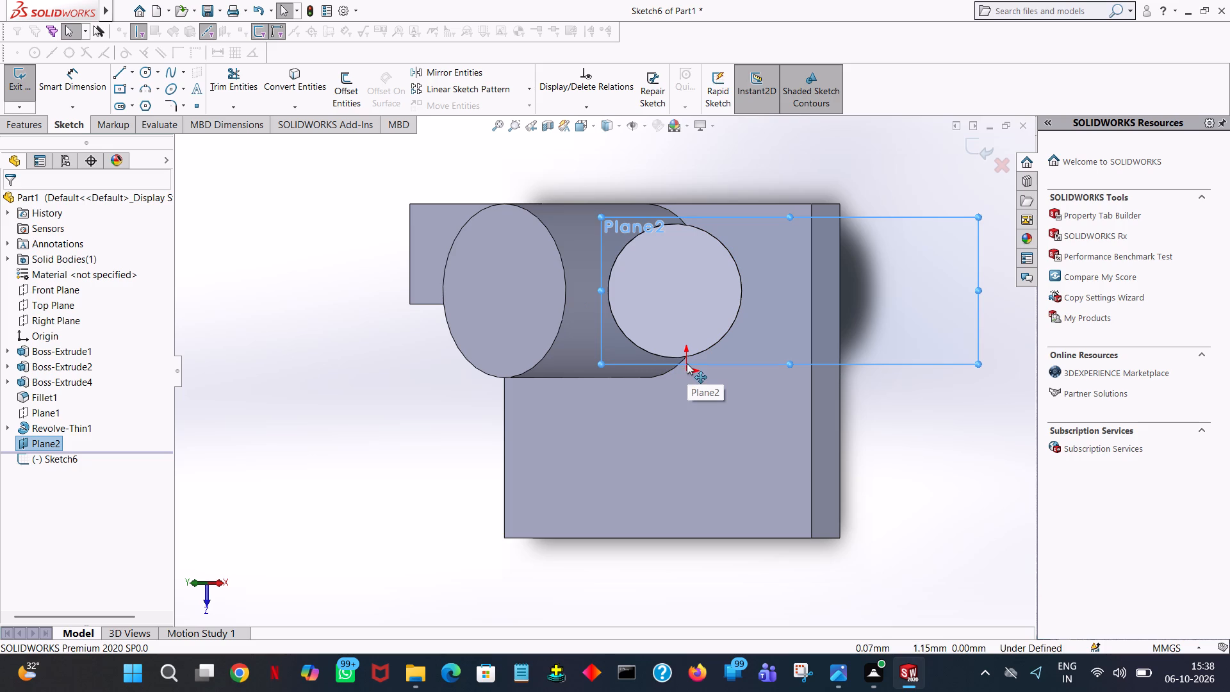
left_click_drag(783, 363, 746, 477)
left_click_drag(596, 345, 506, 336)
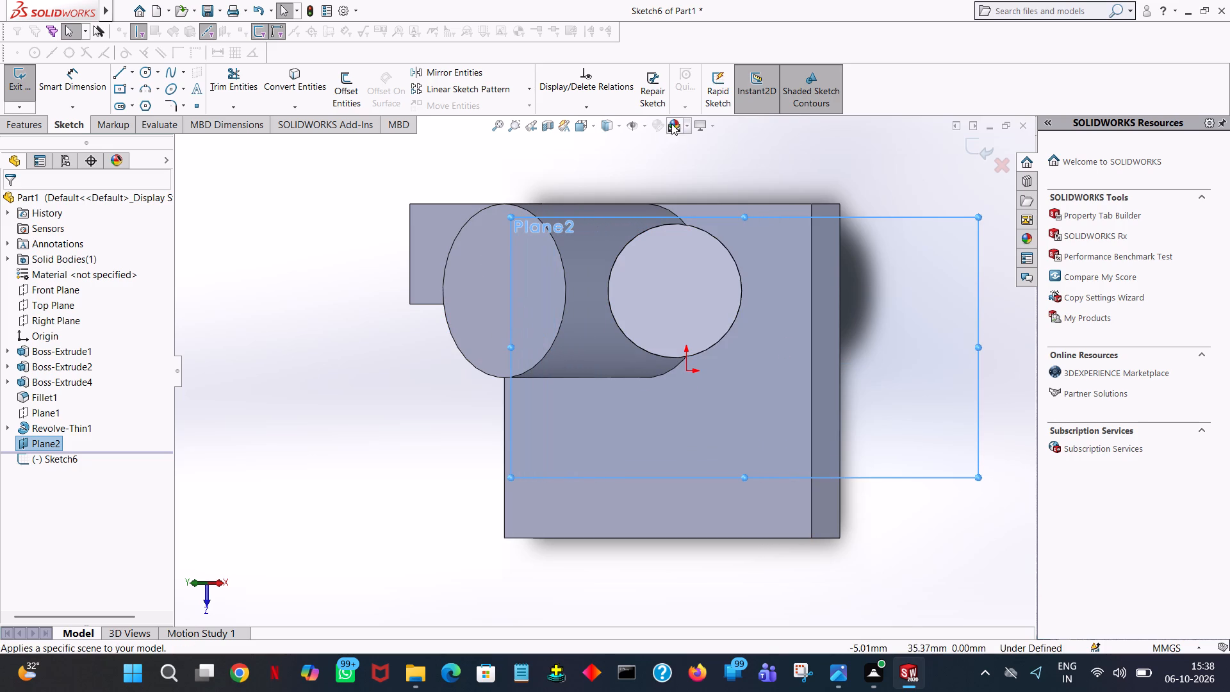
left_click_drag(747, 212, 755, 148)
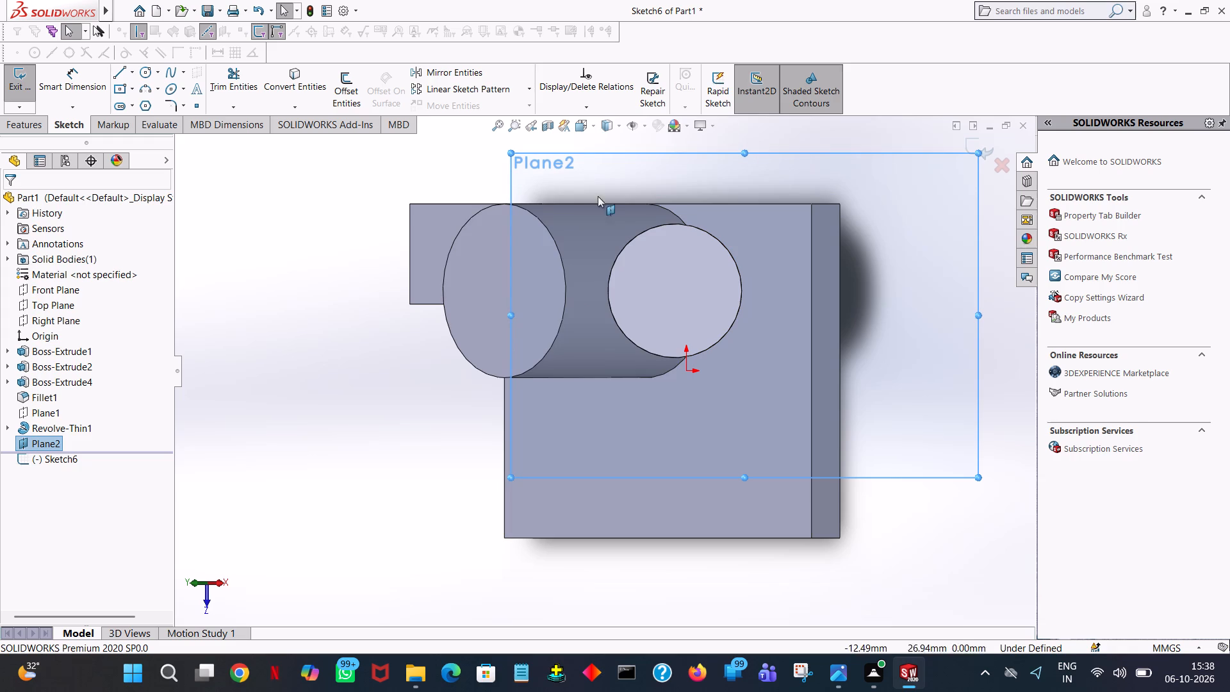
left_click_drag(510, 313, 296, 370)
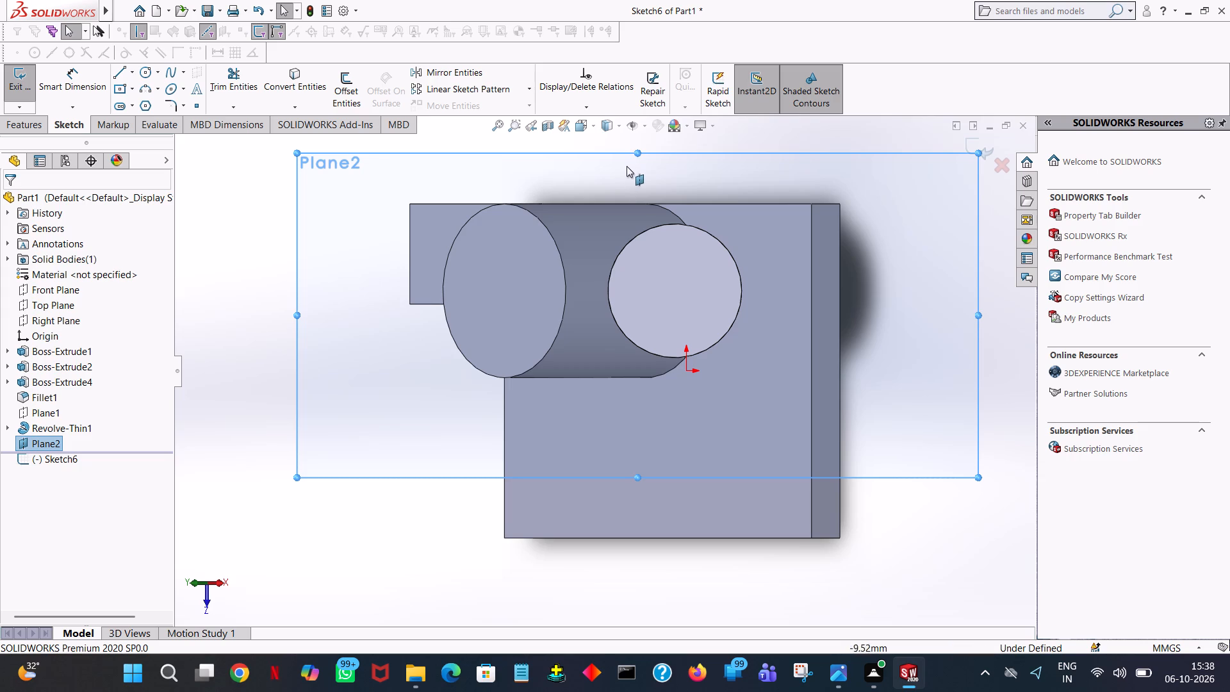
left_click_drag(641, 149, 652, 122)
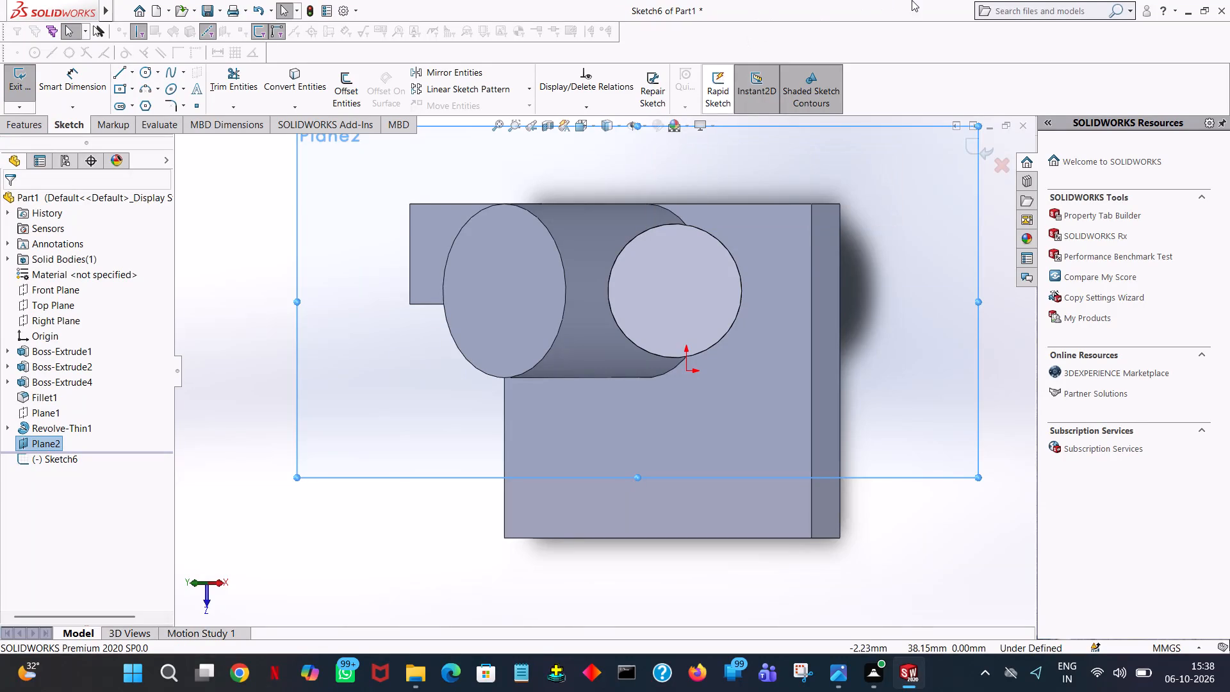
middle_click_drag(906, 203, 896, 256, "ctrl")
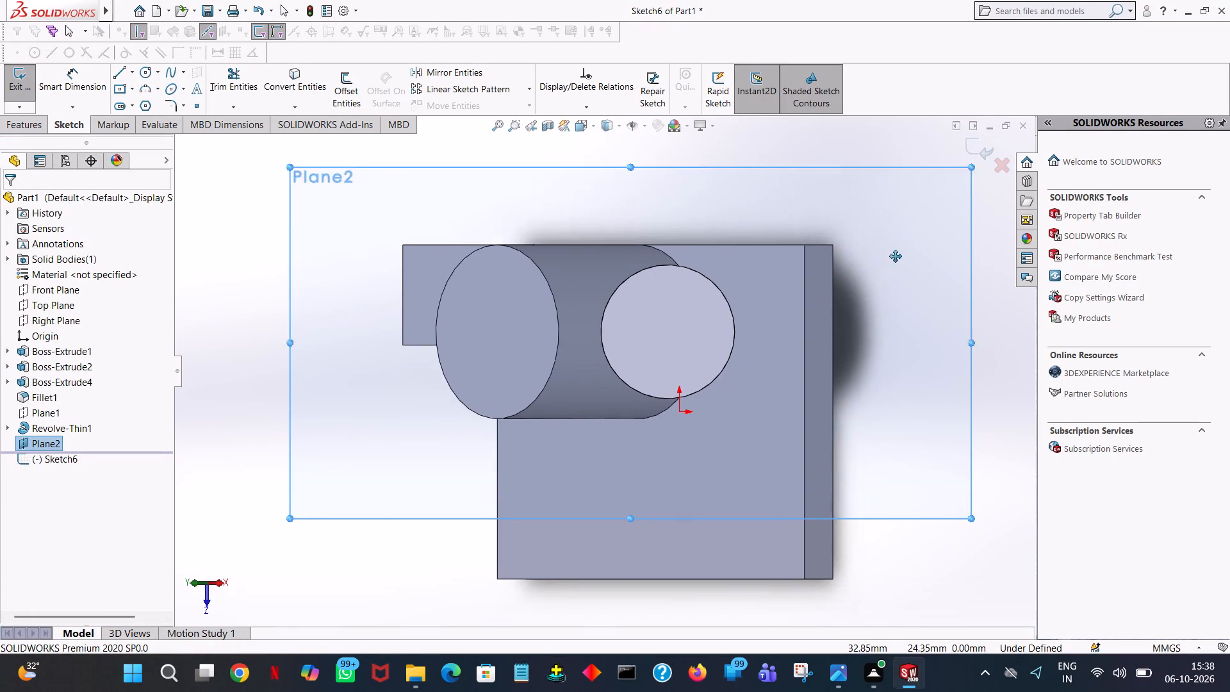
Sketch an 18 mm horizontal line outward from the inclined cylinder's end-face centre, continued by an 18 mm vertical line upward.
middle_click_drag(896, 256, 878, 301, "ctrl")
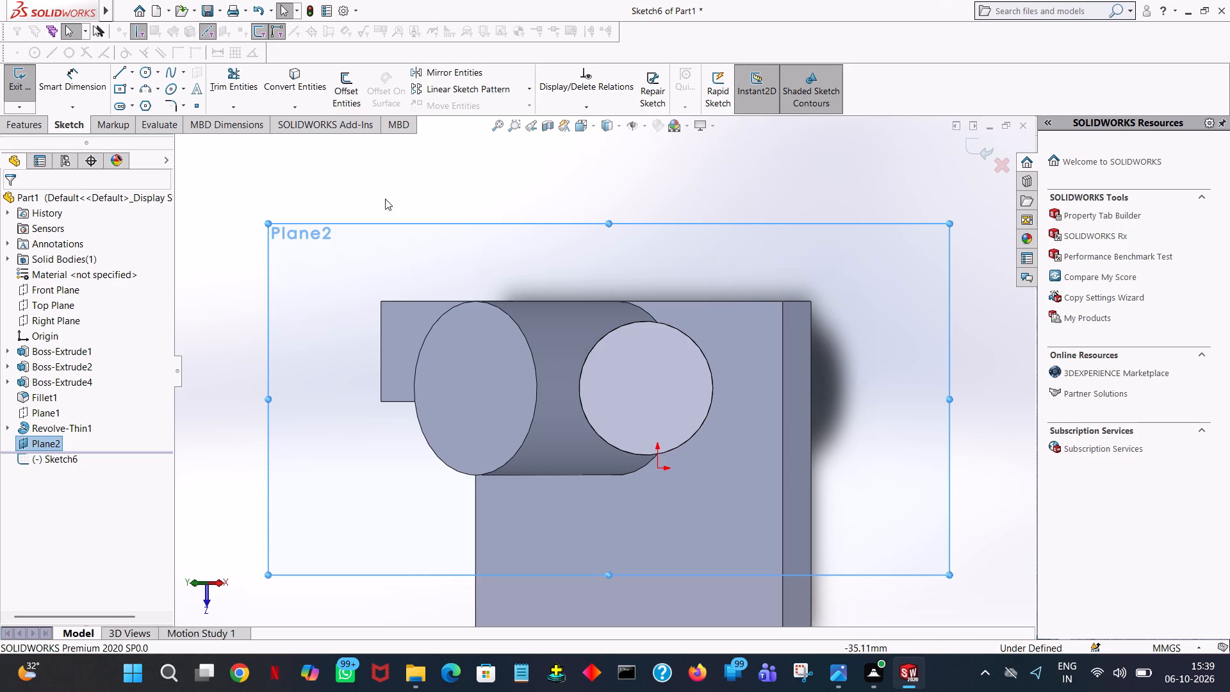
left_click(119, 70)
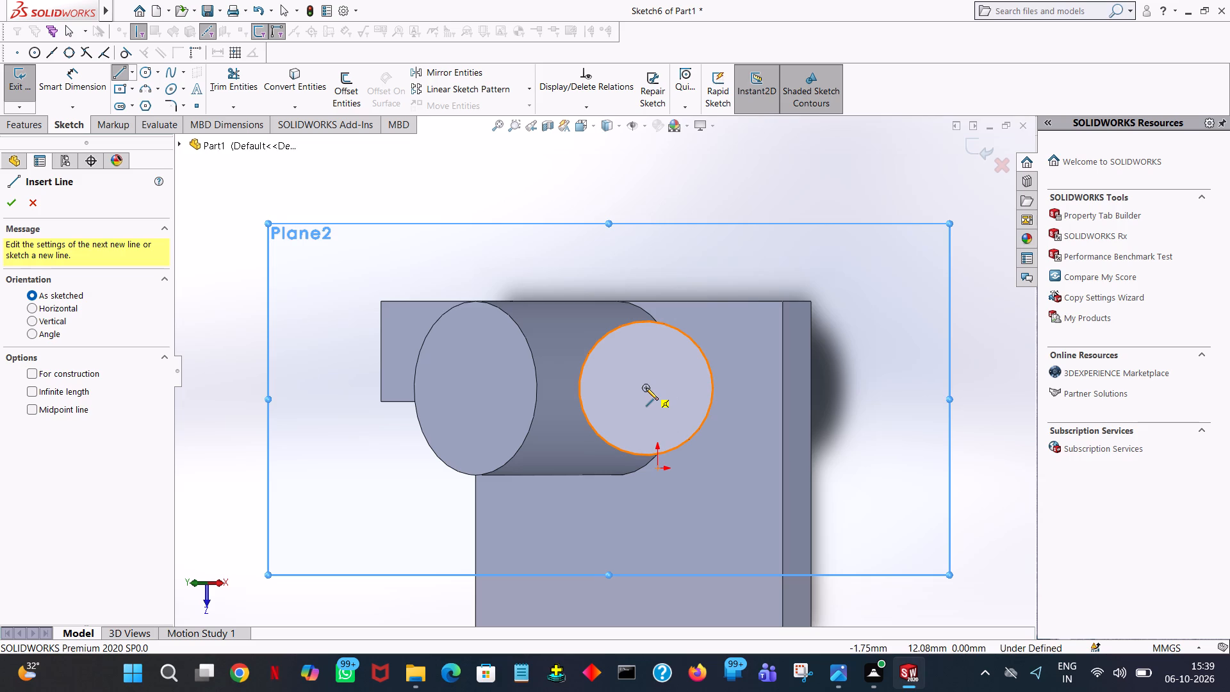
left_click(646, 388)
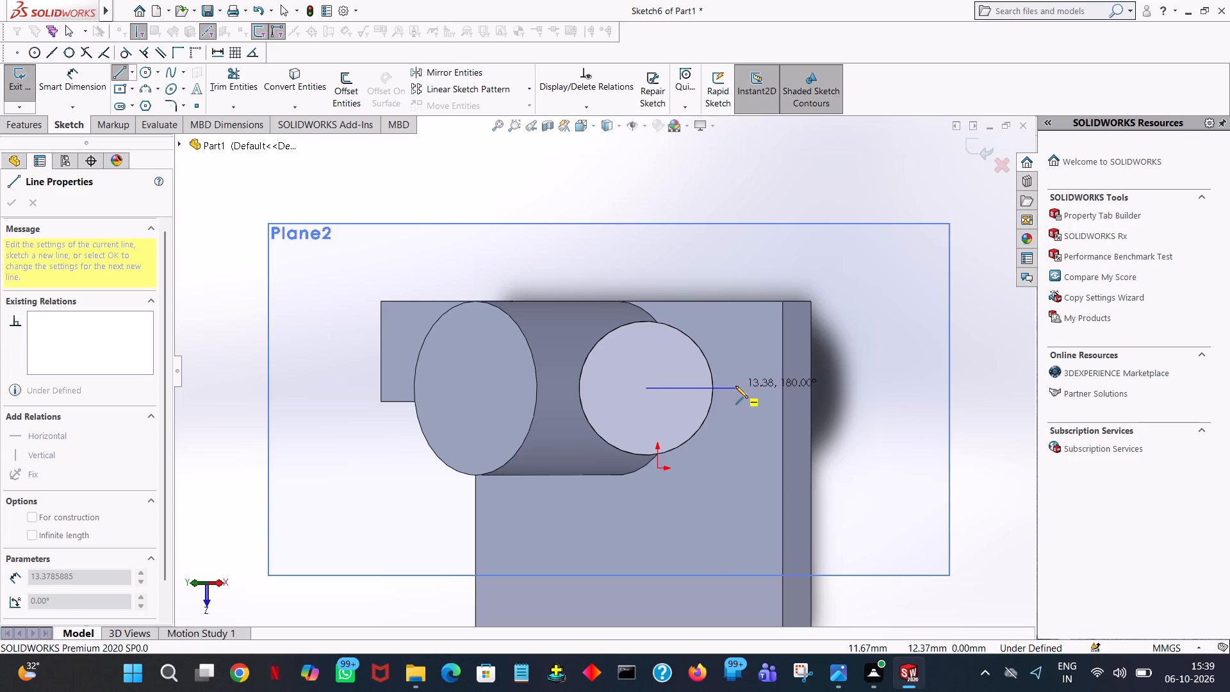
left_click(735, 386)
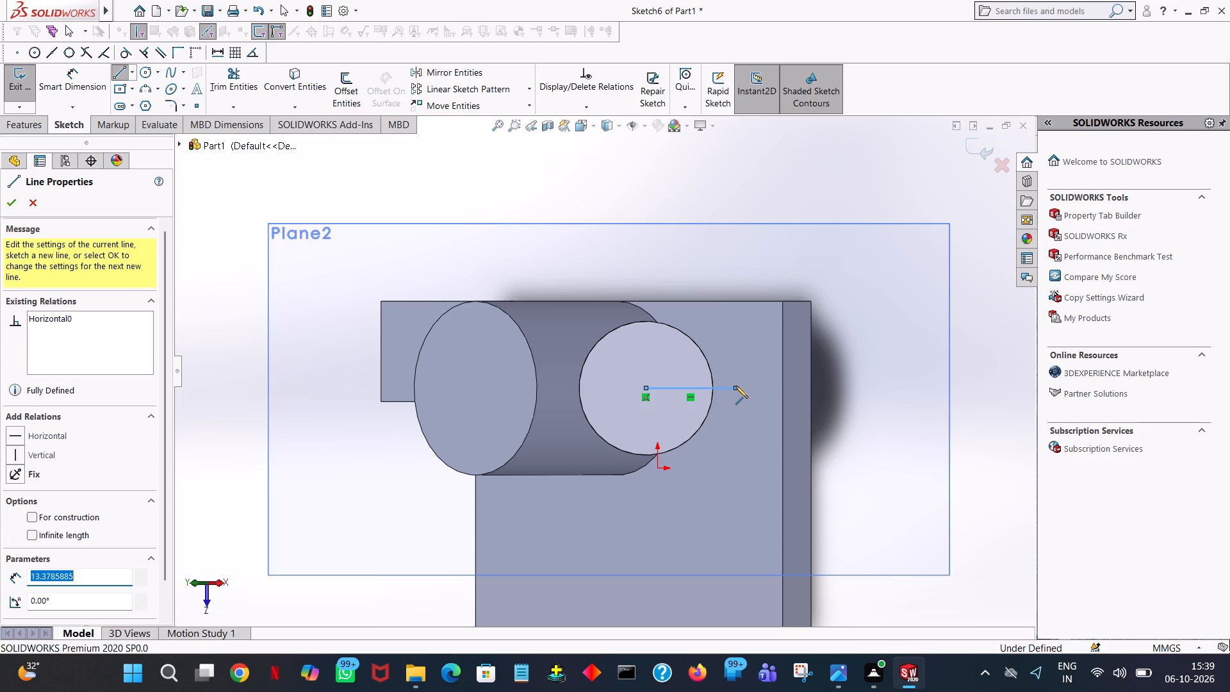
key("6")
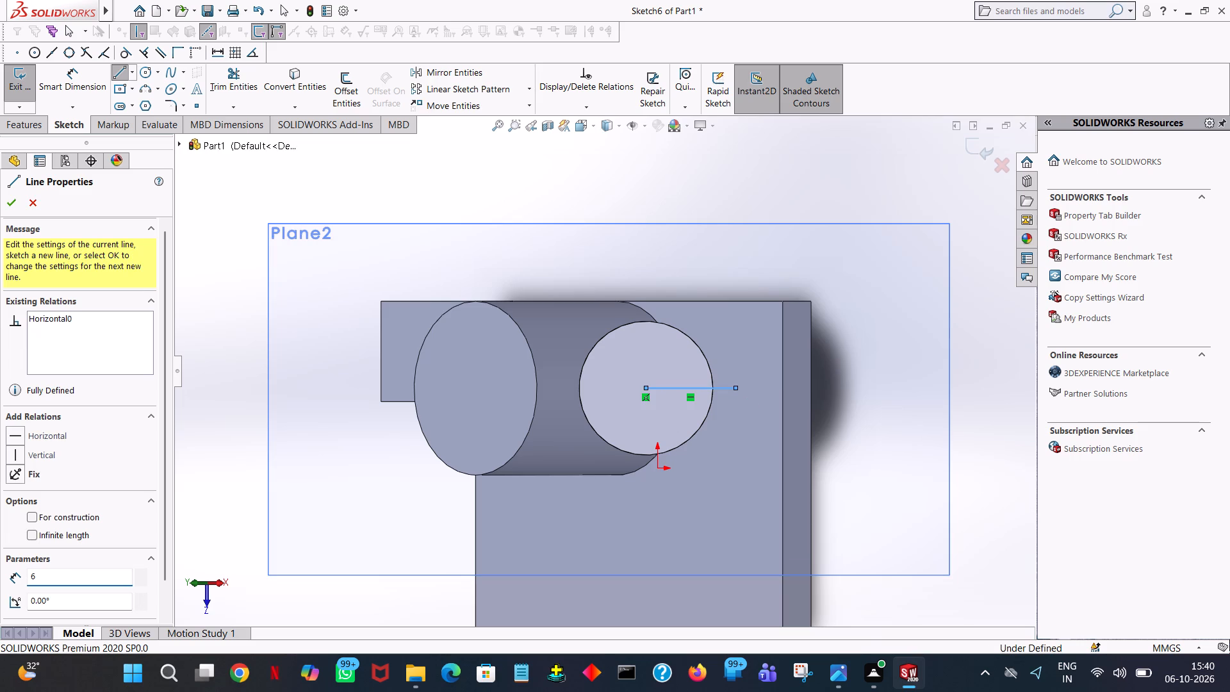
key("BackSpace")
type("36/2")
key("Return")
left_click(764, 281)
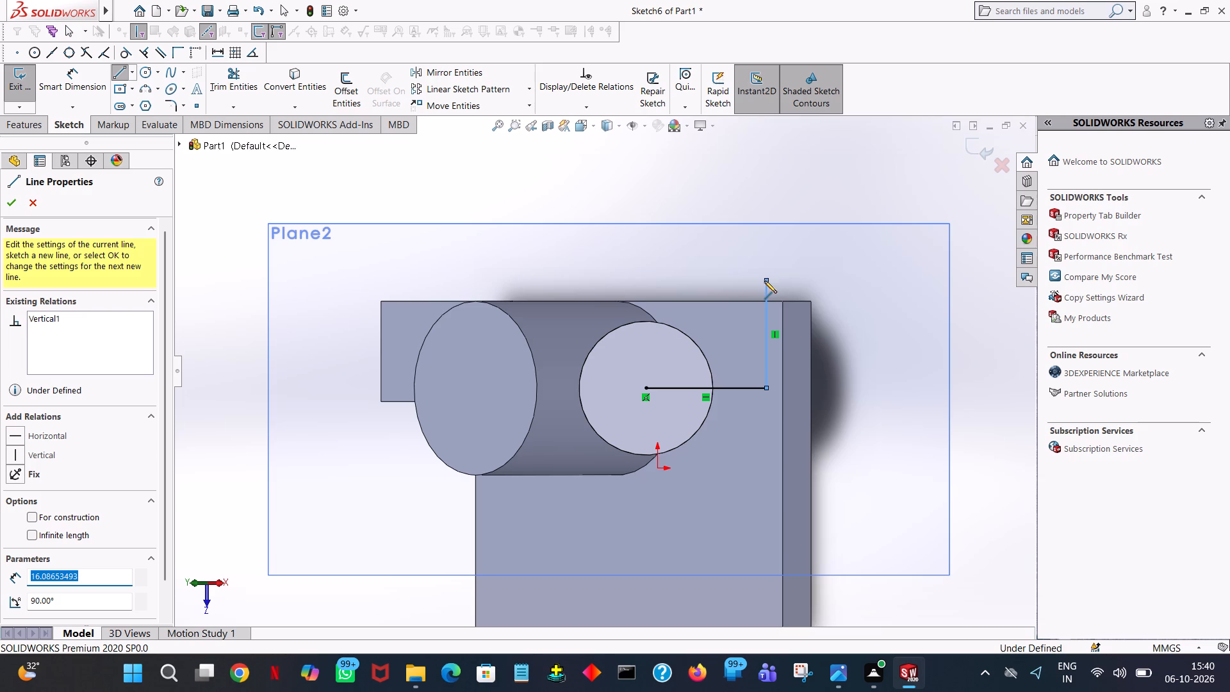
type("36/2")
key("Return")
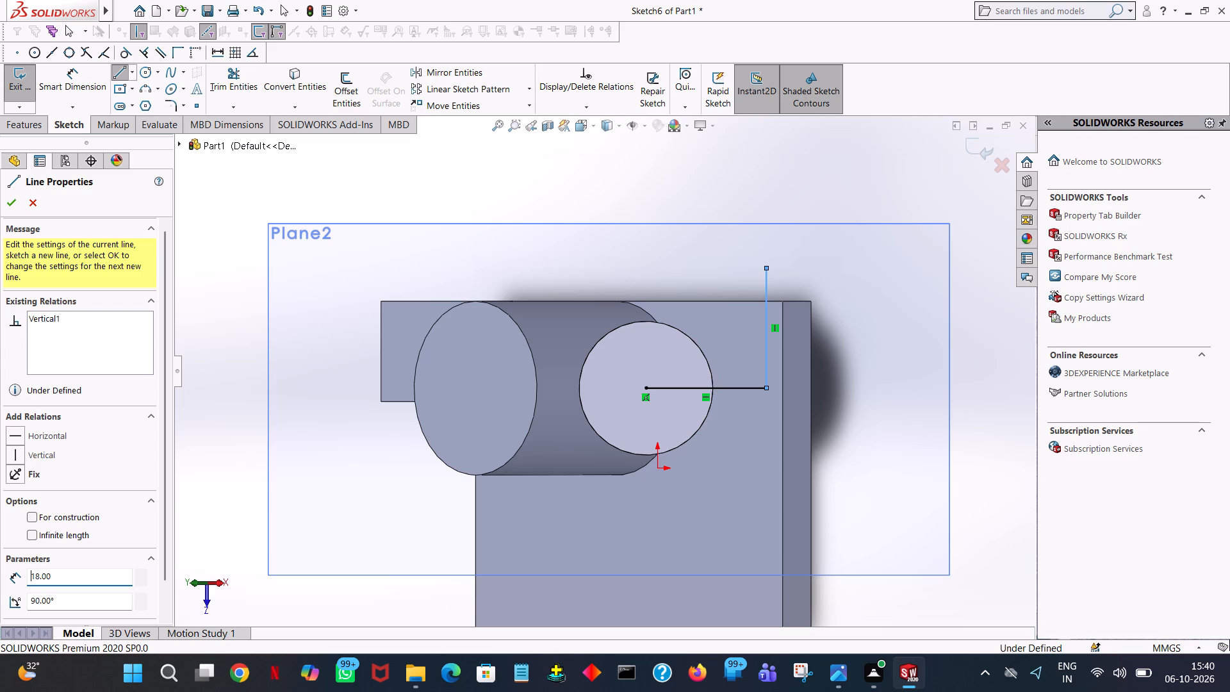
Complete the square around the end face with 36 mm top, far-side and bottom lines, closing it at the 18 mm line's outer end.
left_click(541, 270)
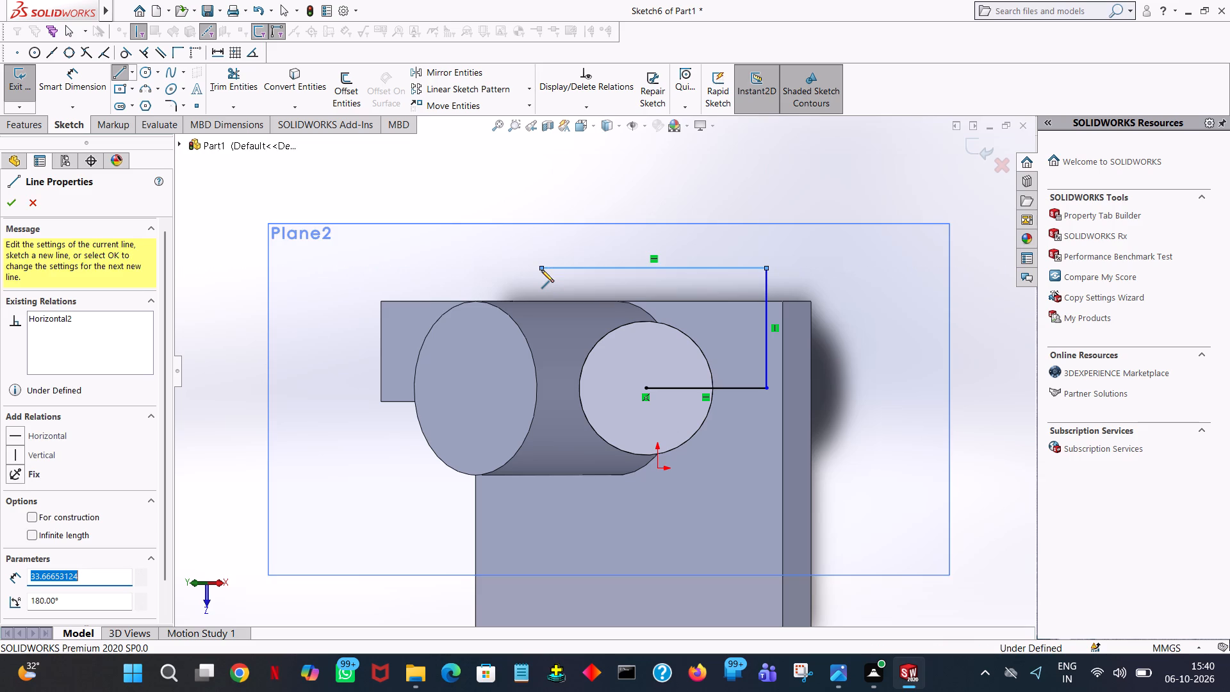
type("36")
key("Return")
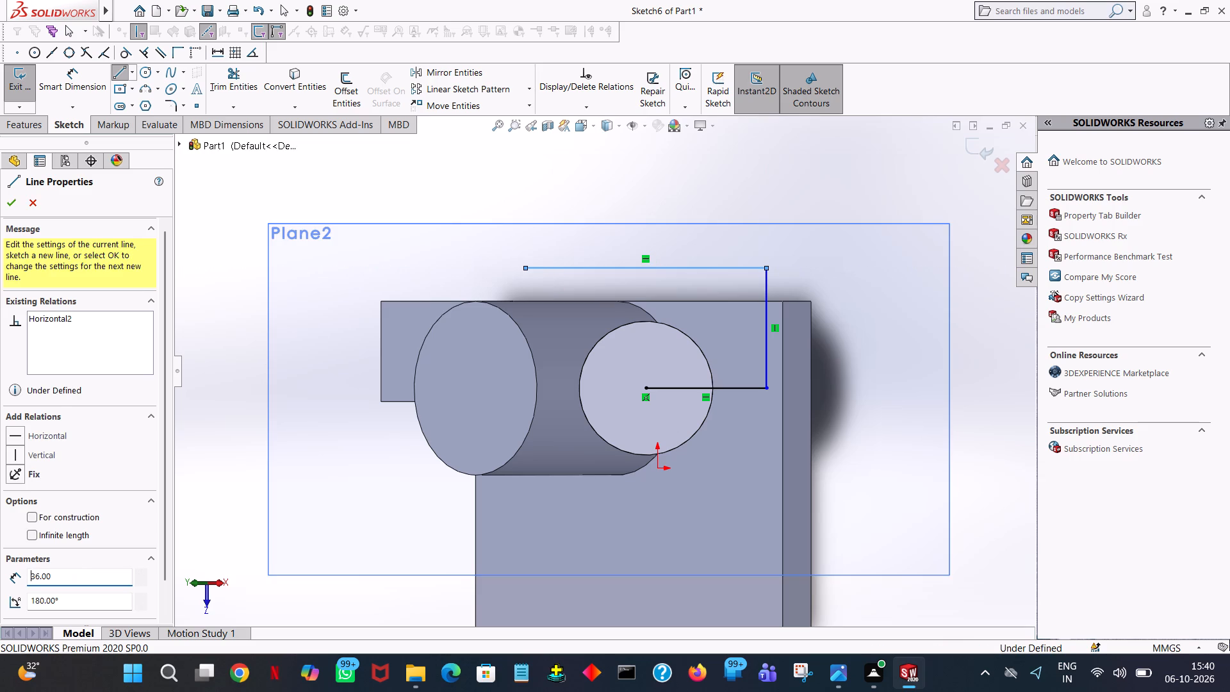
left_click(526, 426)
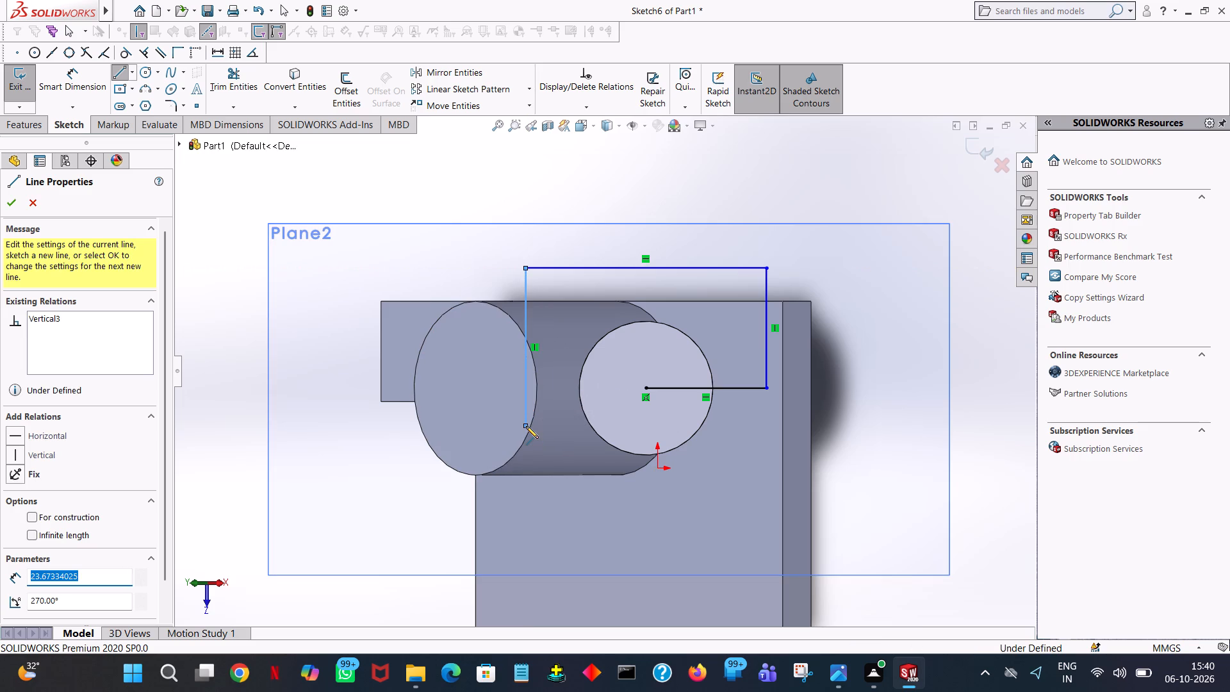
key("3")
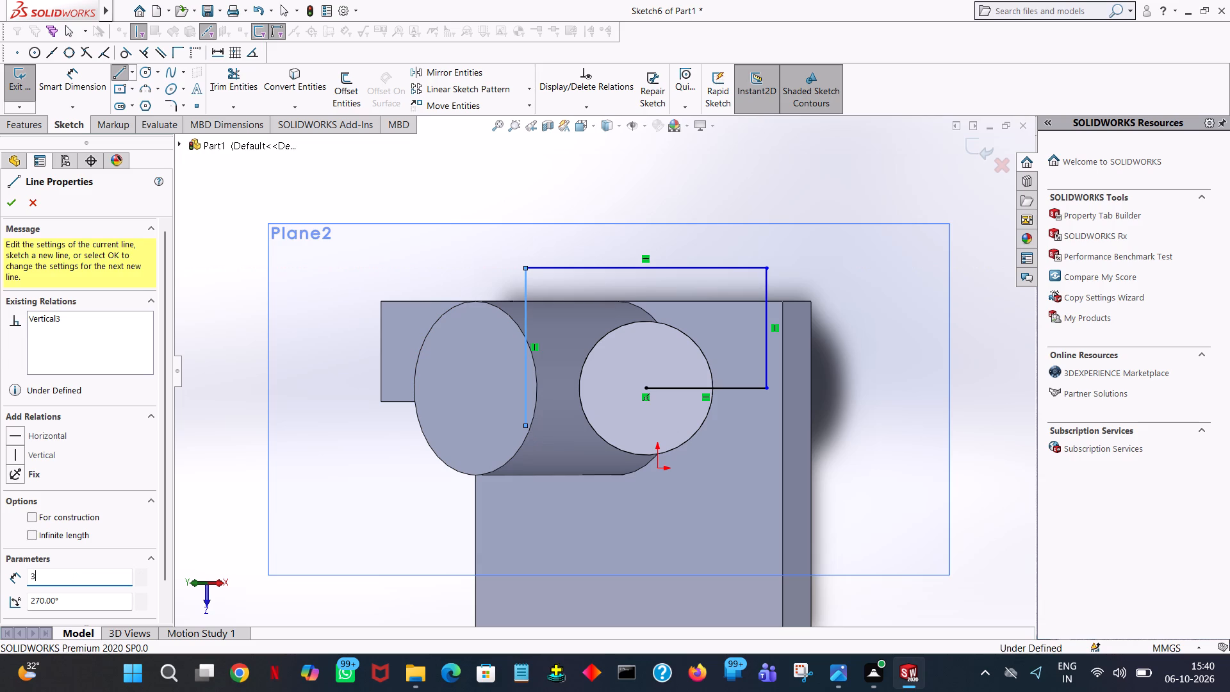
key("6")
key("Return")
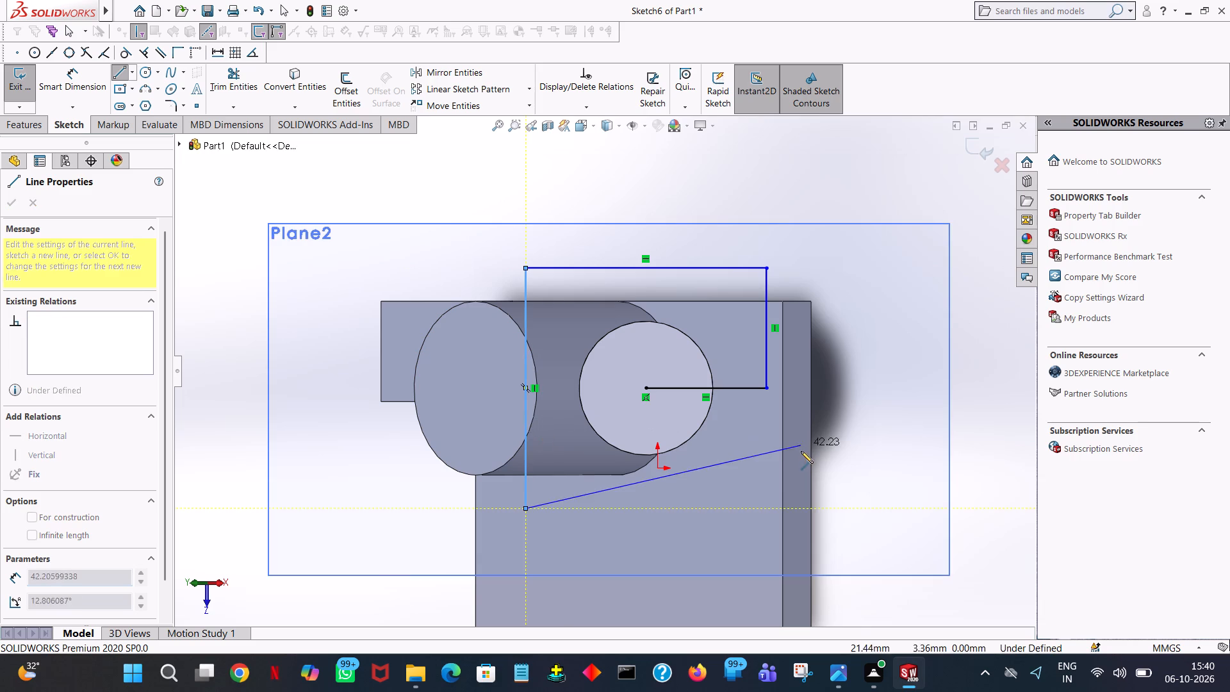
left_click(767, 507)
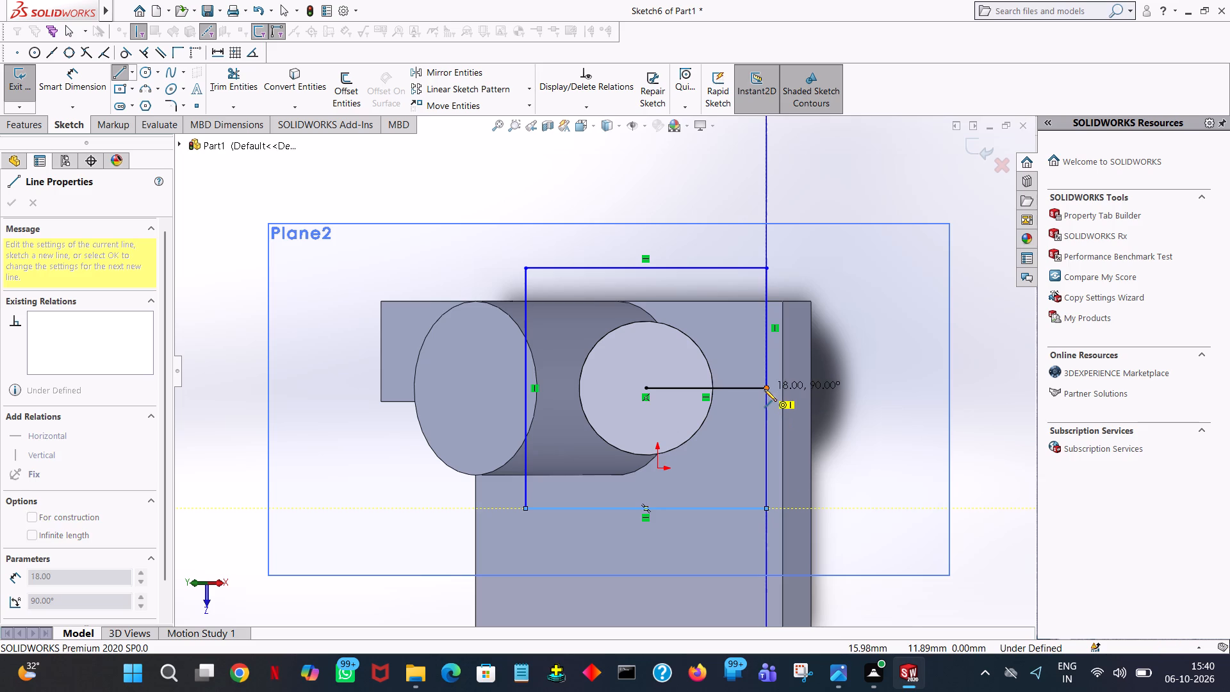
left_click(764, 389)
right_click(764, 389)
left_click(805, 406)
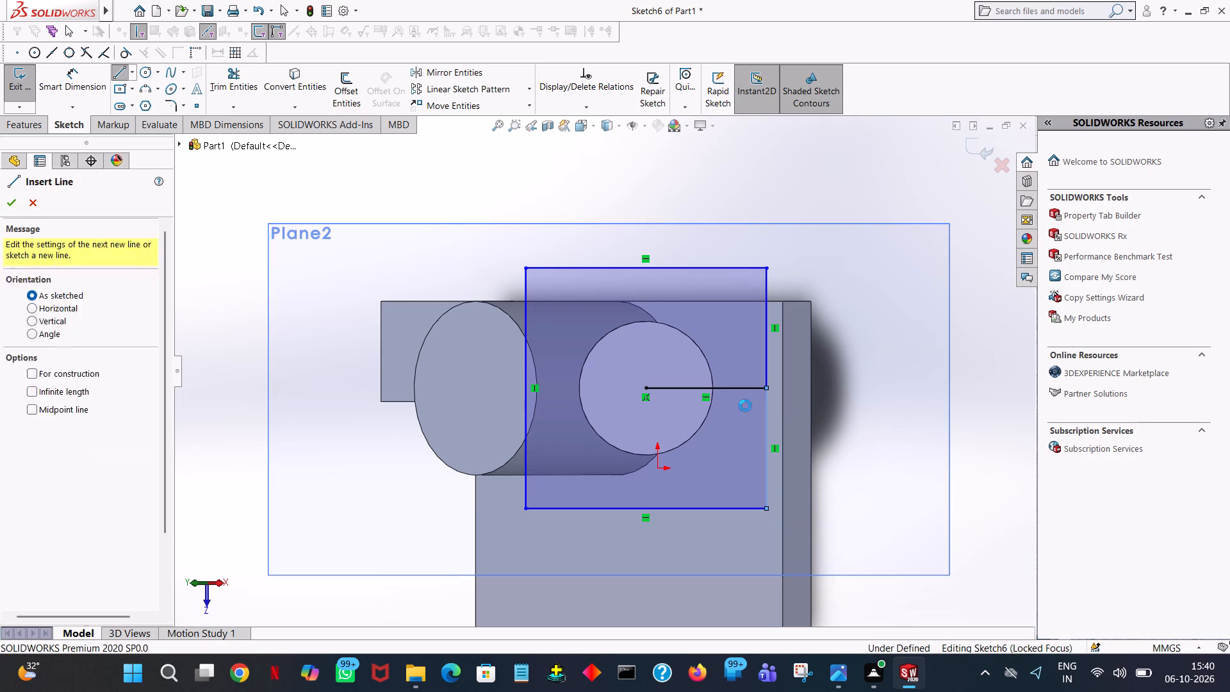
Trim away the horizontal line running from the end face's centre to the square's side.
left_click(223, 69)
left_click(714, 388)
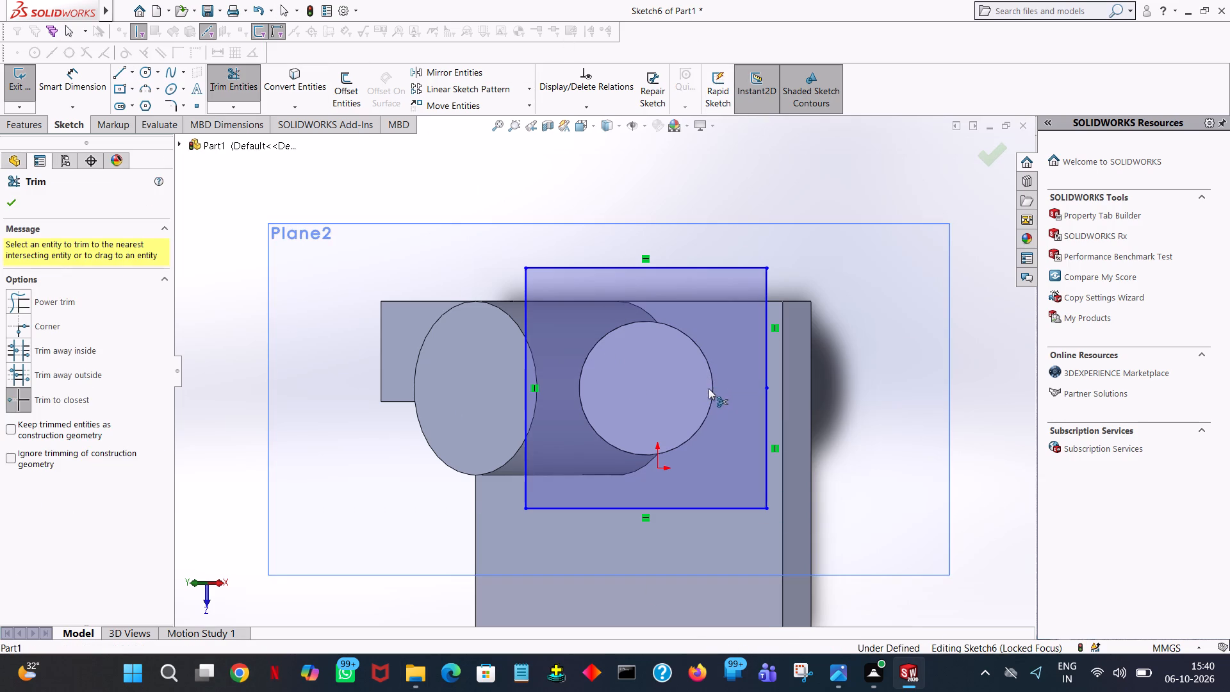
middle_click_drag(307, 309, 419, 191)
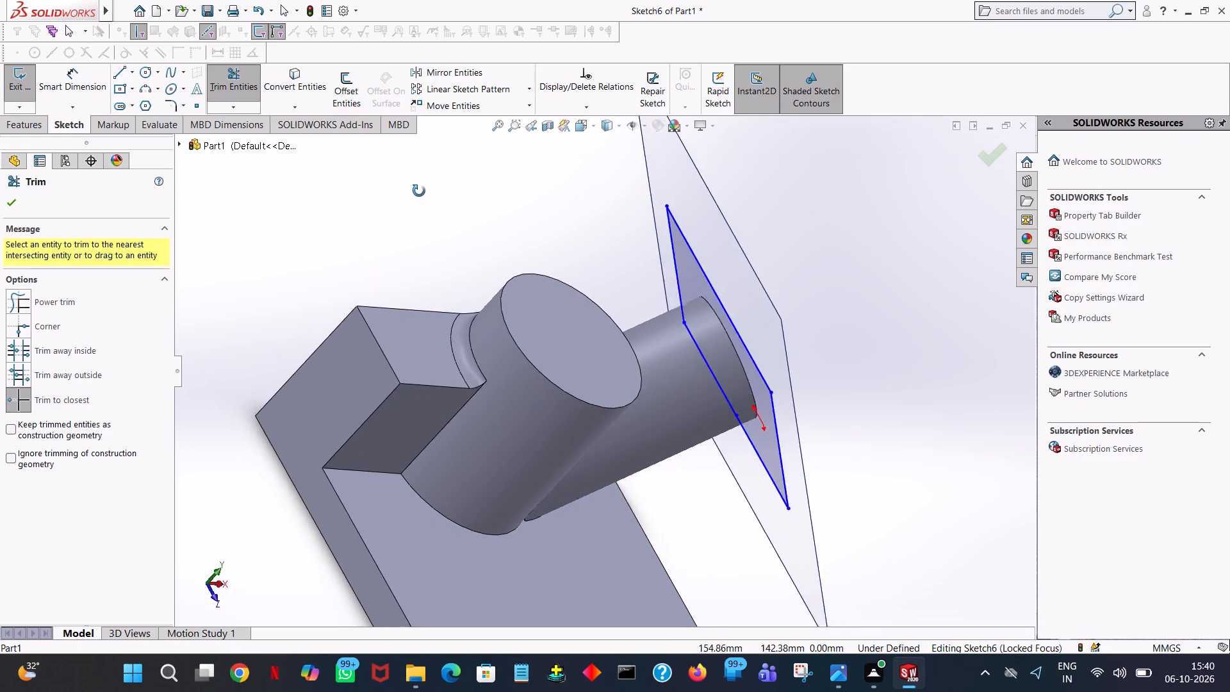
middle_click_drag(419, 191, 379, 166)
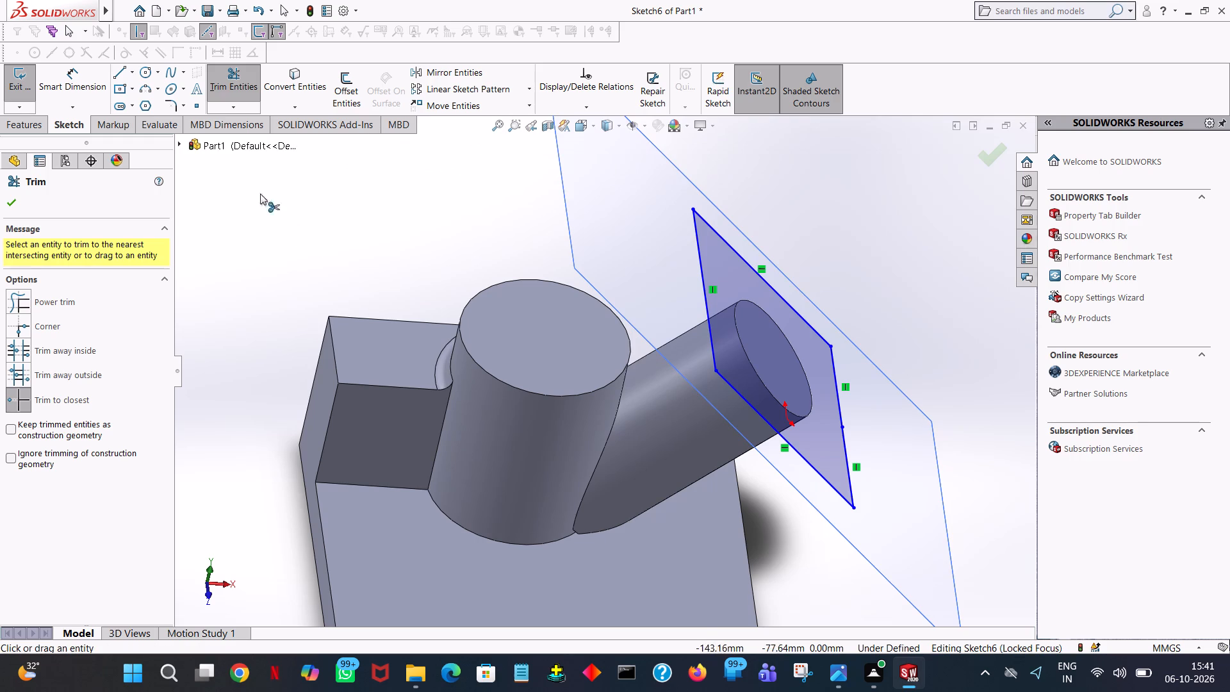
left_click(15, 204)
Extrude the square profile 6 mm in the reversed direction, back toward the inclined cylinder, as a flange.
middle_click_drag(898, 239, 831, 227)
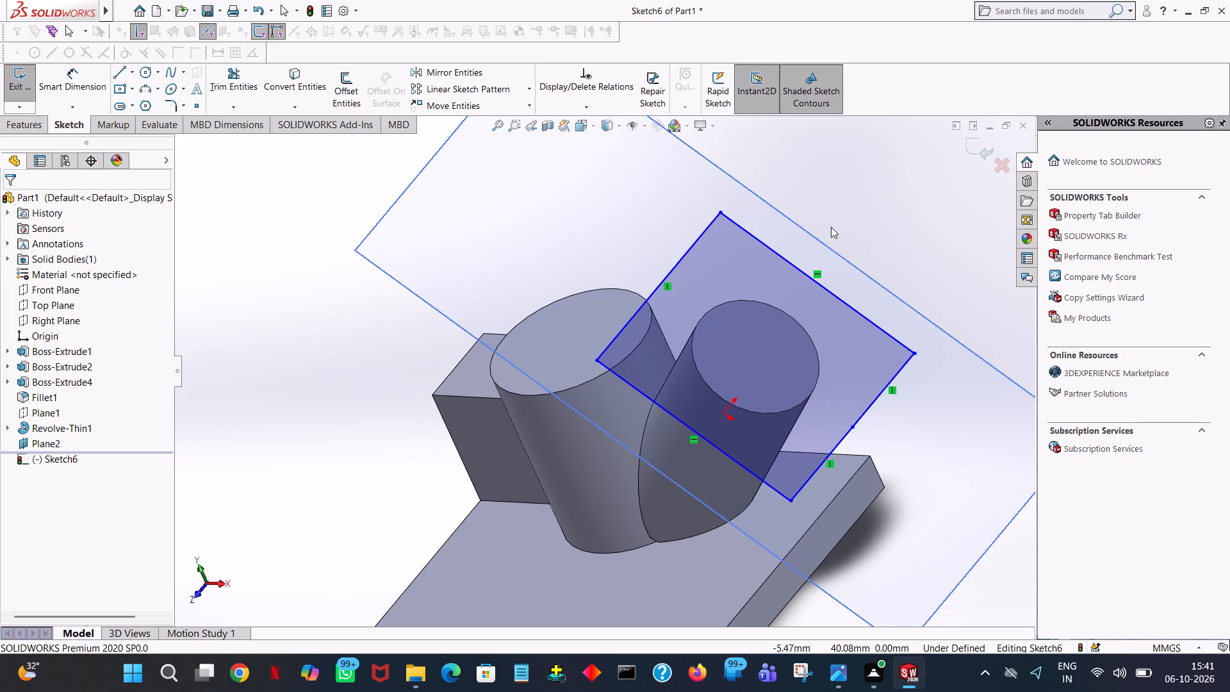
left_click(23, 128)
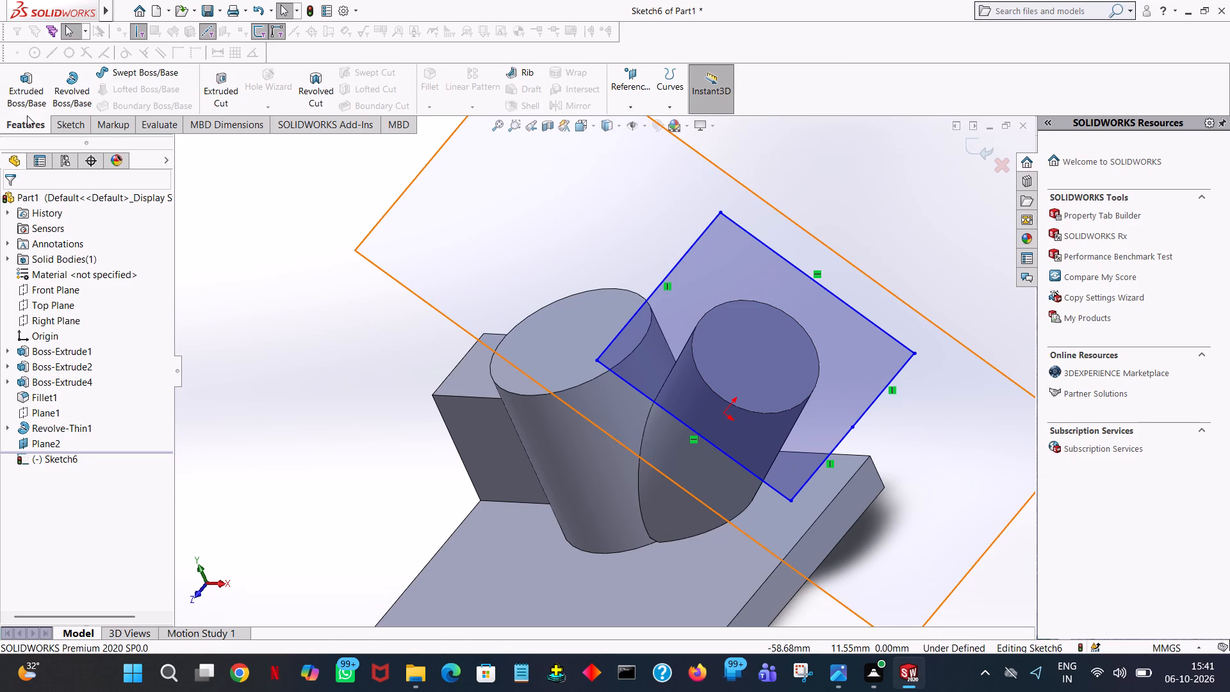
left_click(31, 108)
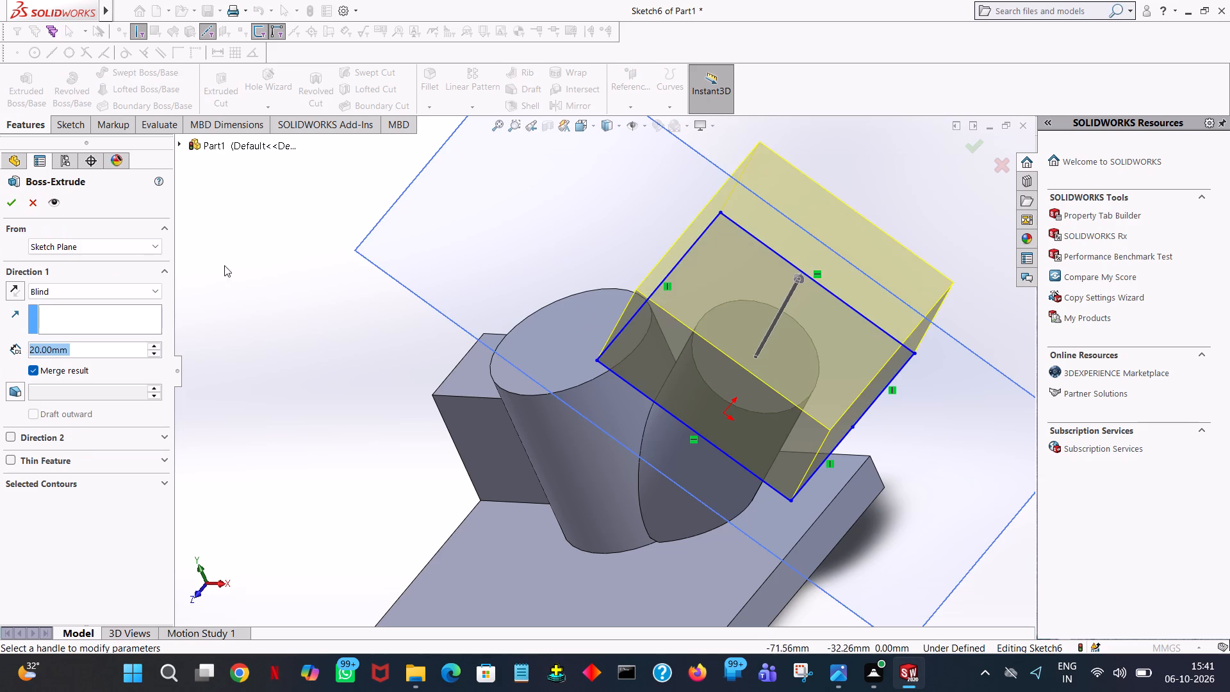
left_click(14, 292)
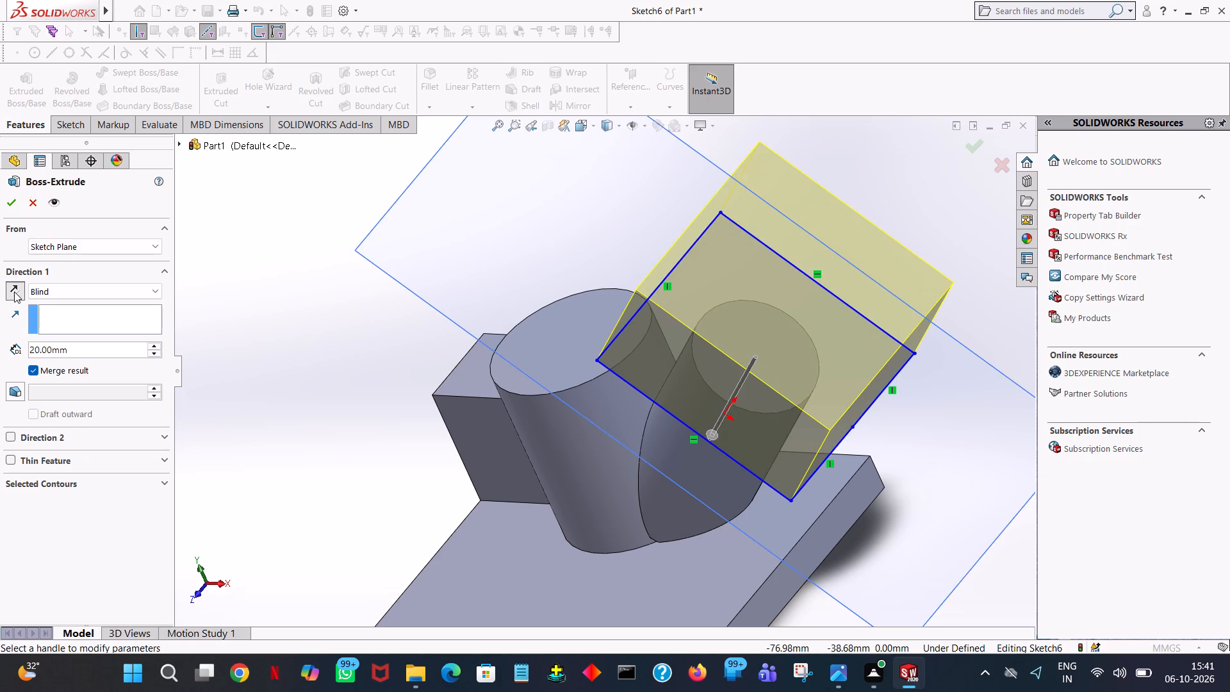
double_click(102, 350)
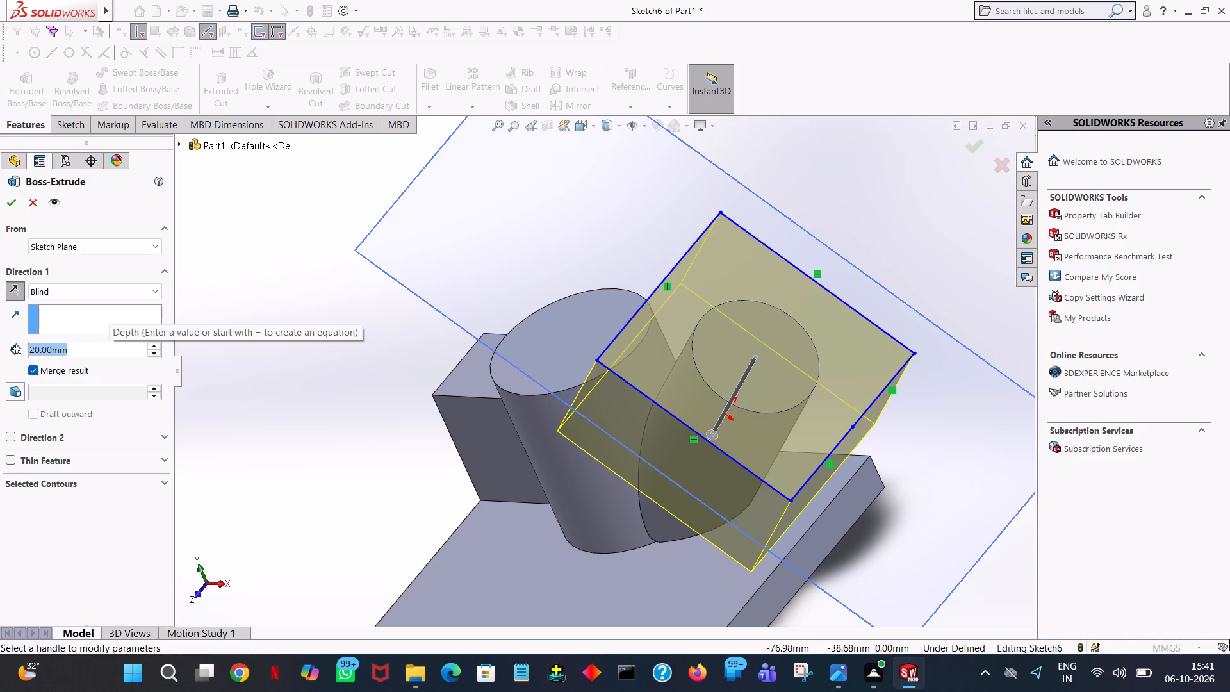
key("6")
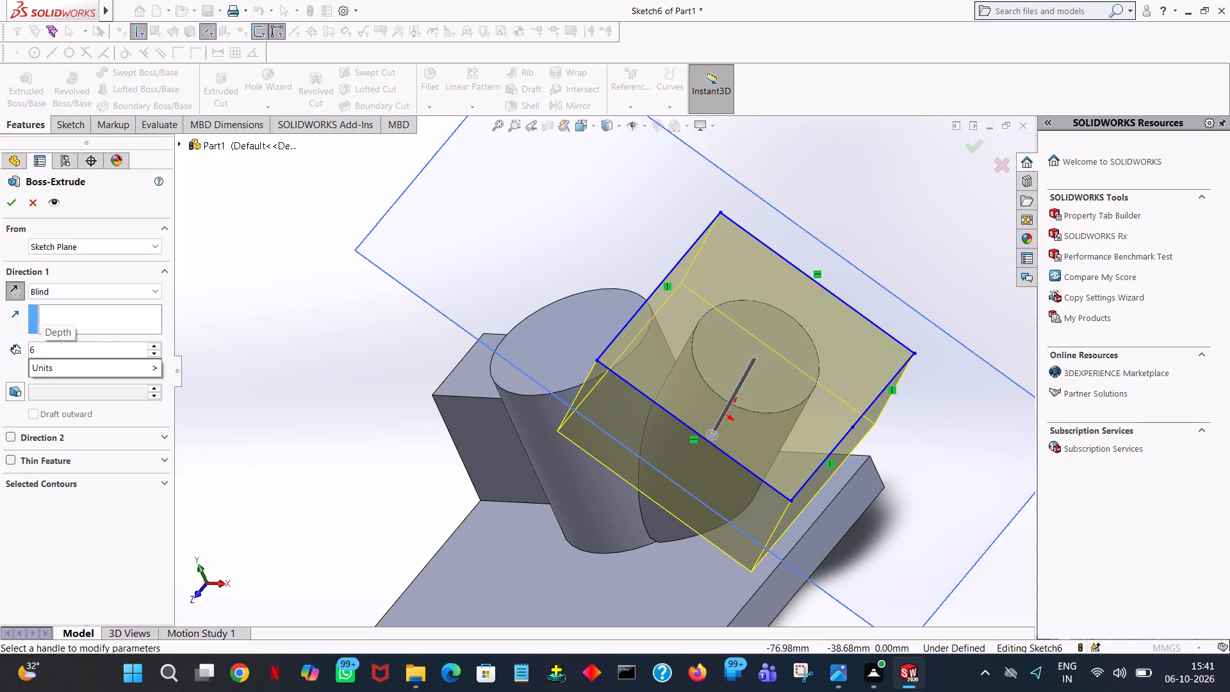
left_click(295, 268)
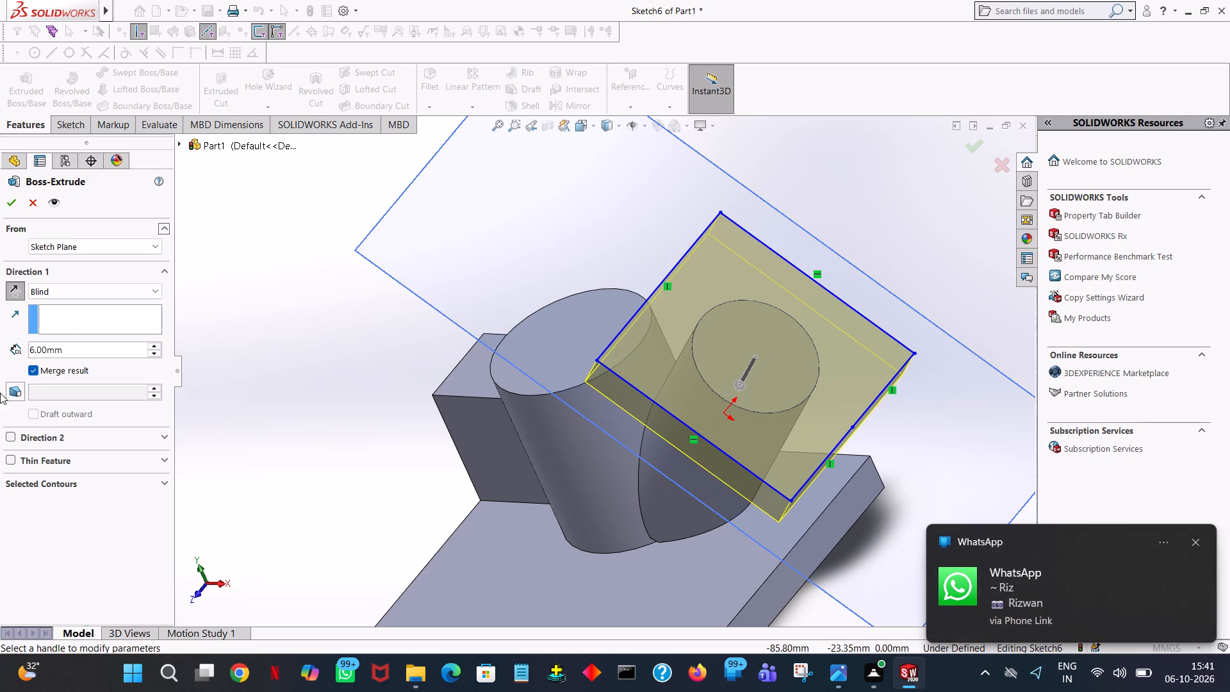
left_click(19, 207)
left_click(163, 370)
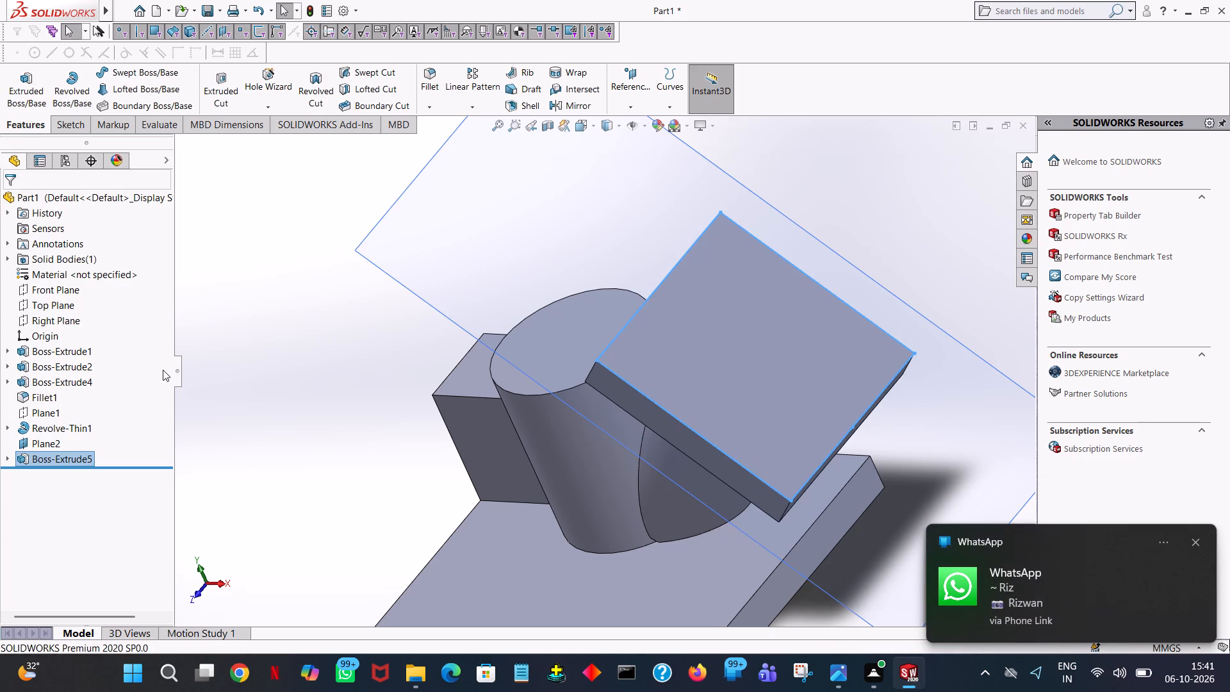
Examine the square flange from several sides to check how it sits on the inclined cylinder.
middle_click_drag(163, 370, 257, 210)
middle_click_drag(293, 303, 400, 254)
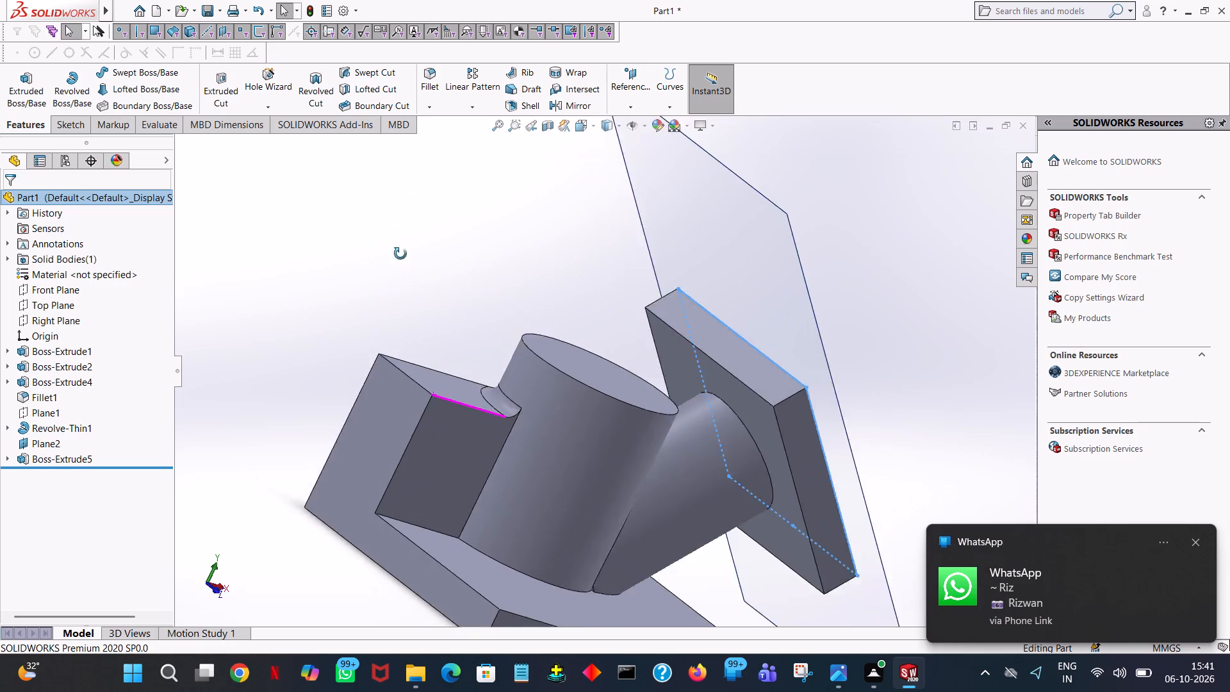
middle_click_drag(400, 254, 230, 209)
middle_click_drag(609, 446, 618, 447)
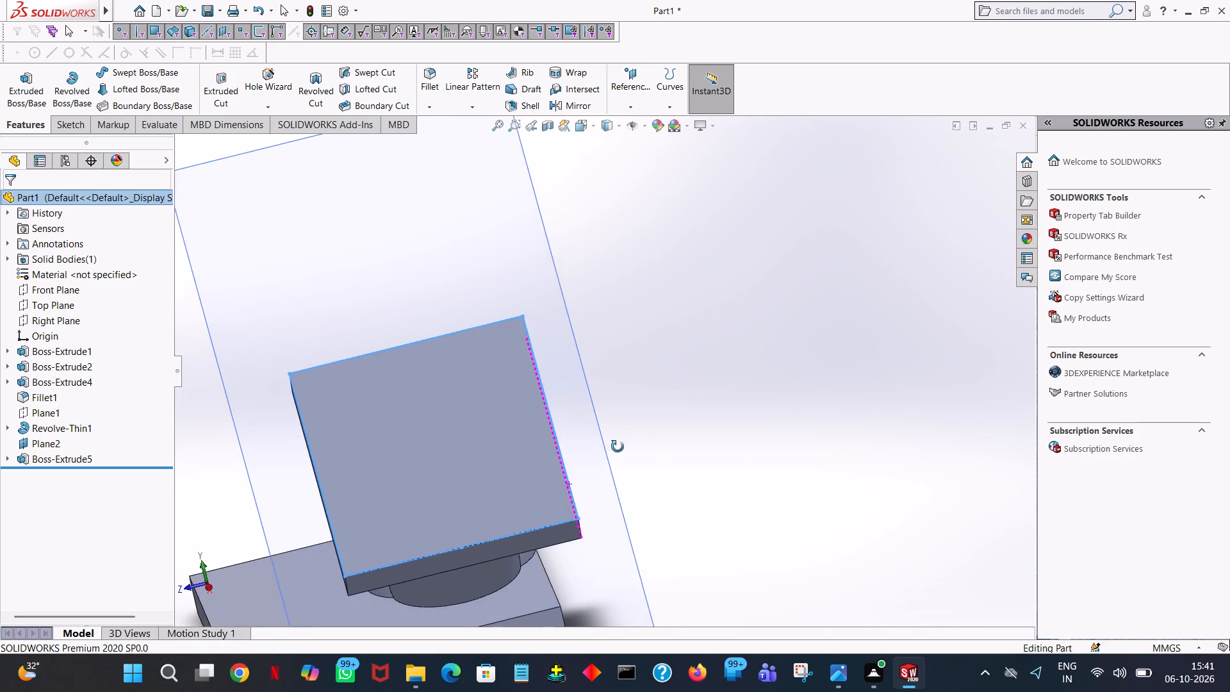
middle_click_drag(618, 447, 641, 462)
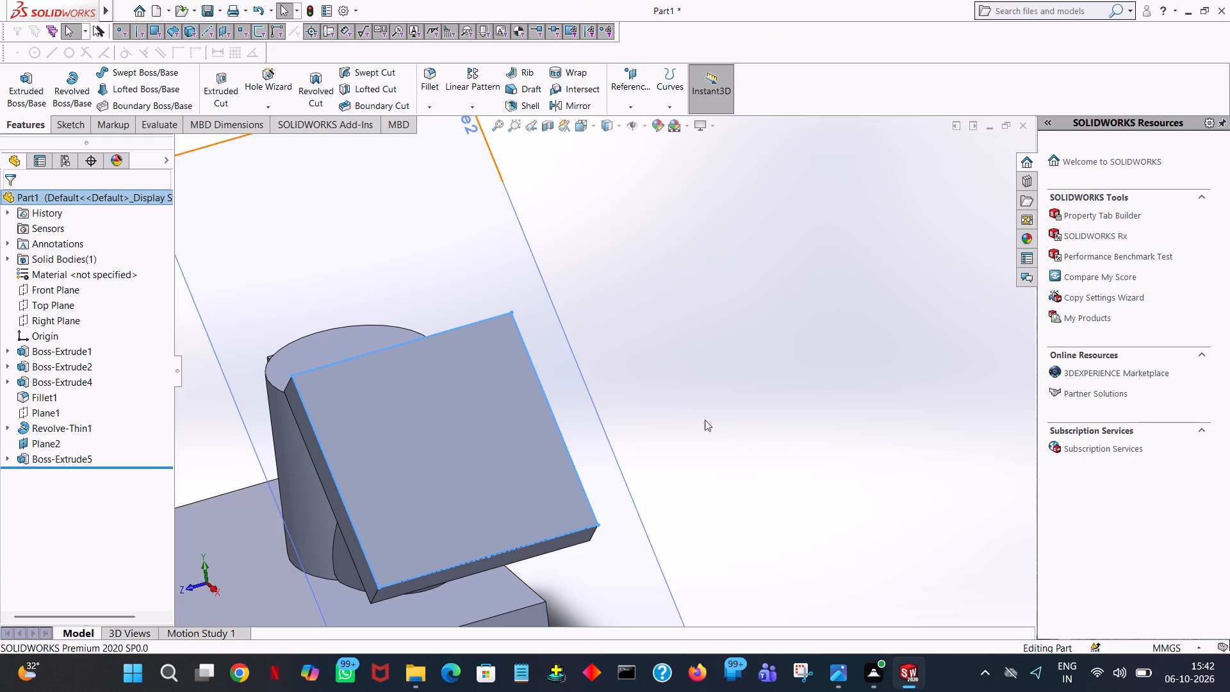
middle_click_drag(673, 415, 728, 362)
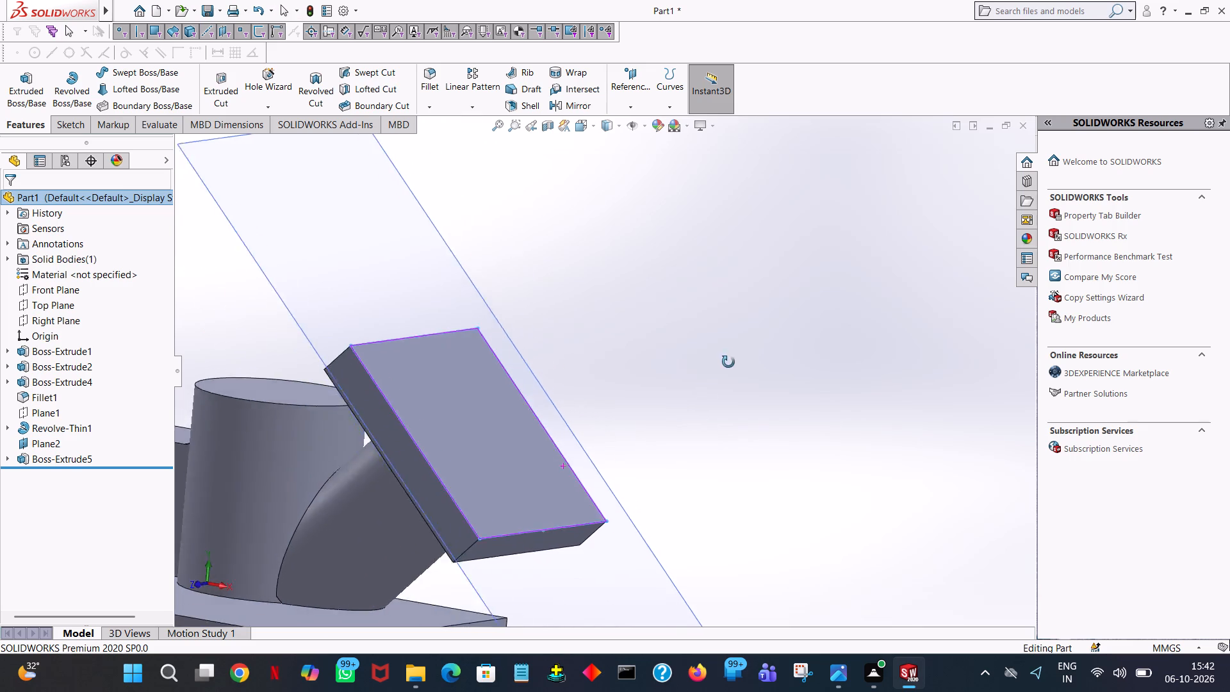
middle_click_drag(728, 362, 768, 367)
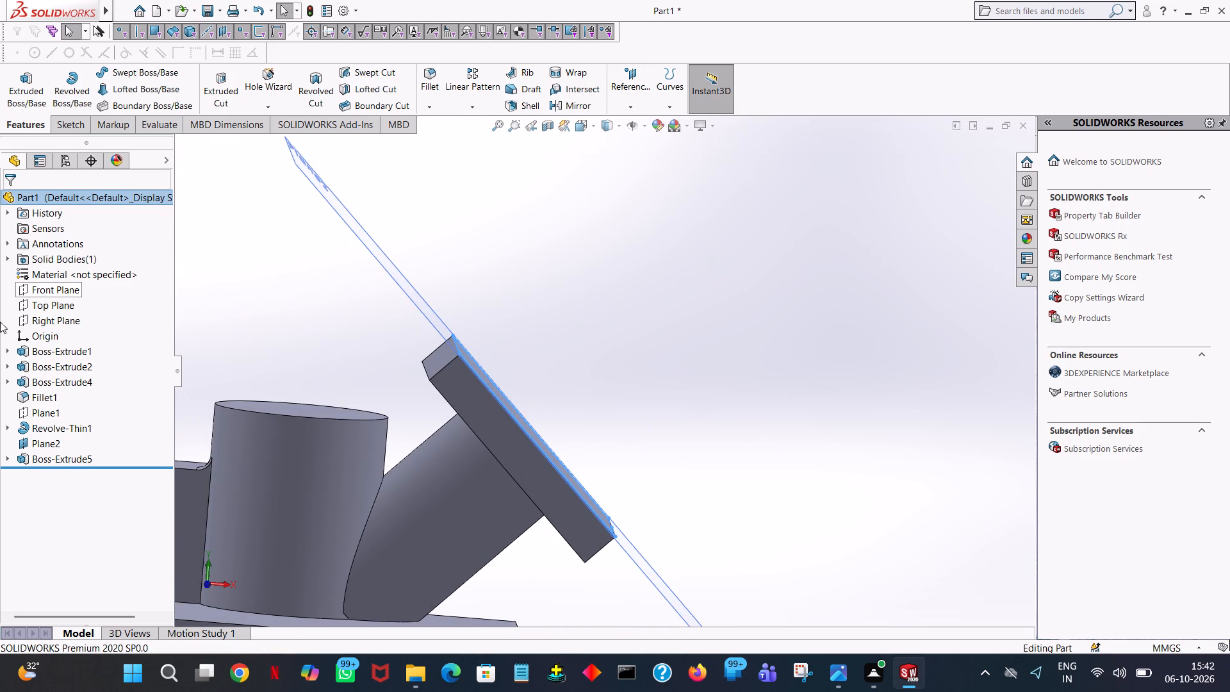
left_click(52, 397)
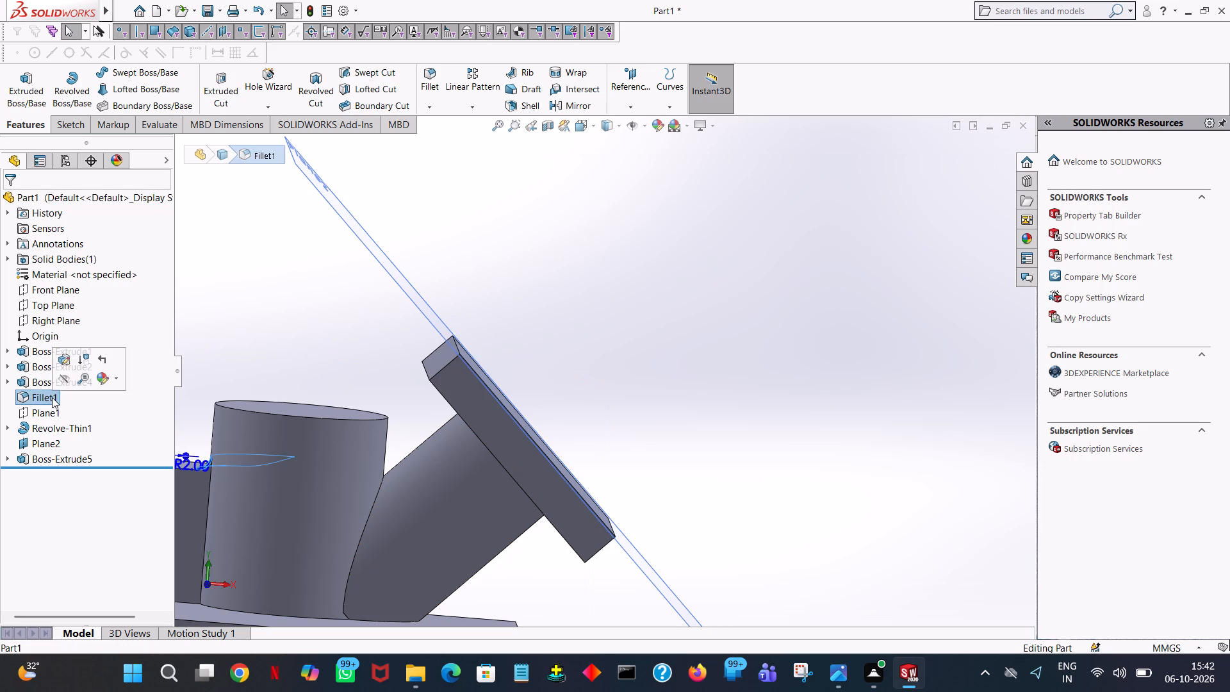
left_click(556, 302)
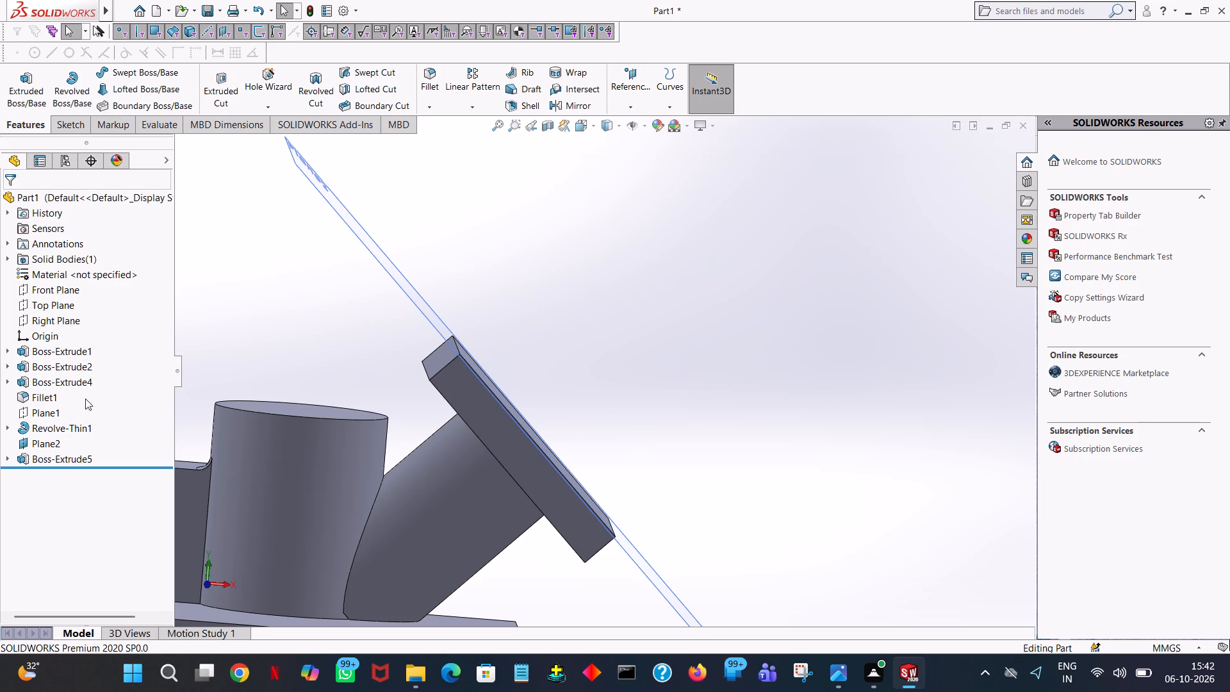
Hide the reference plane lying on the outer face of the square flange.
left_click(50, 444)
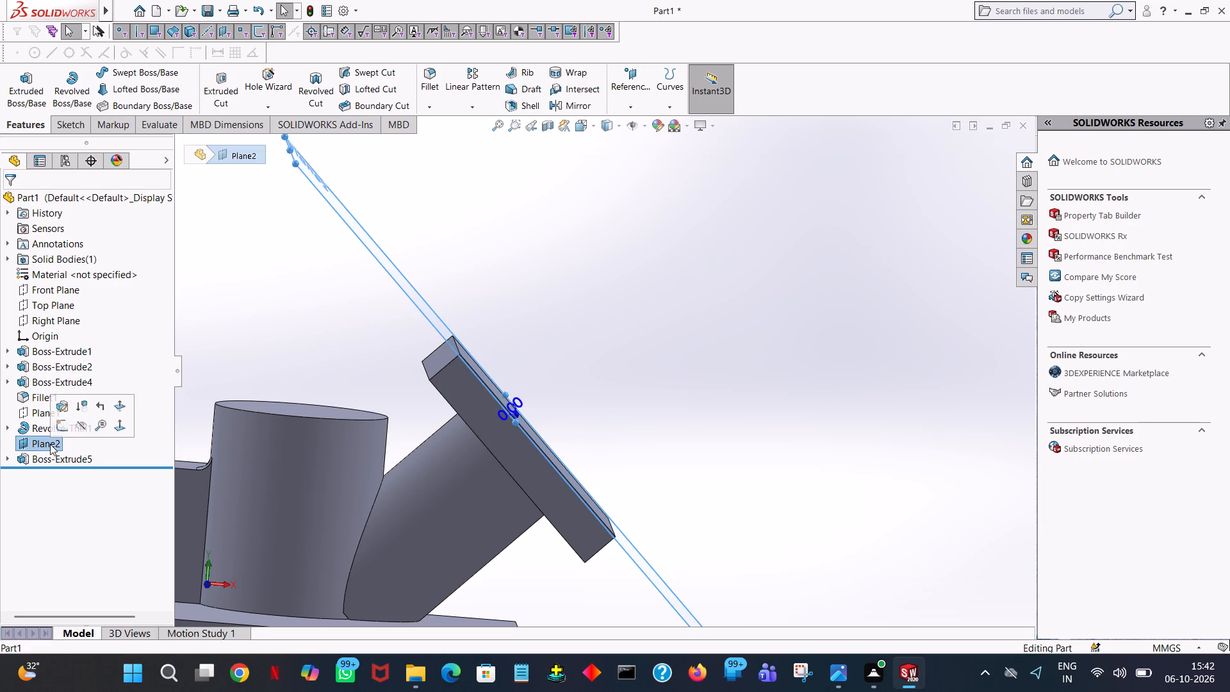
left_click(77, 420)
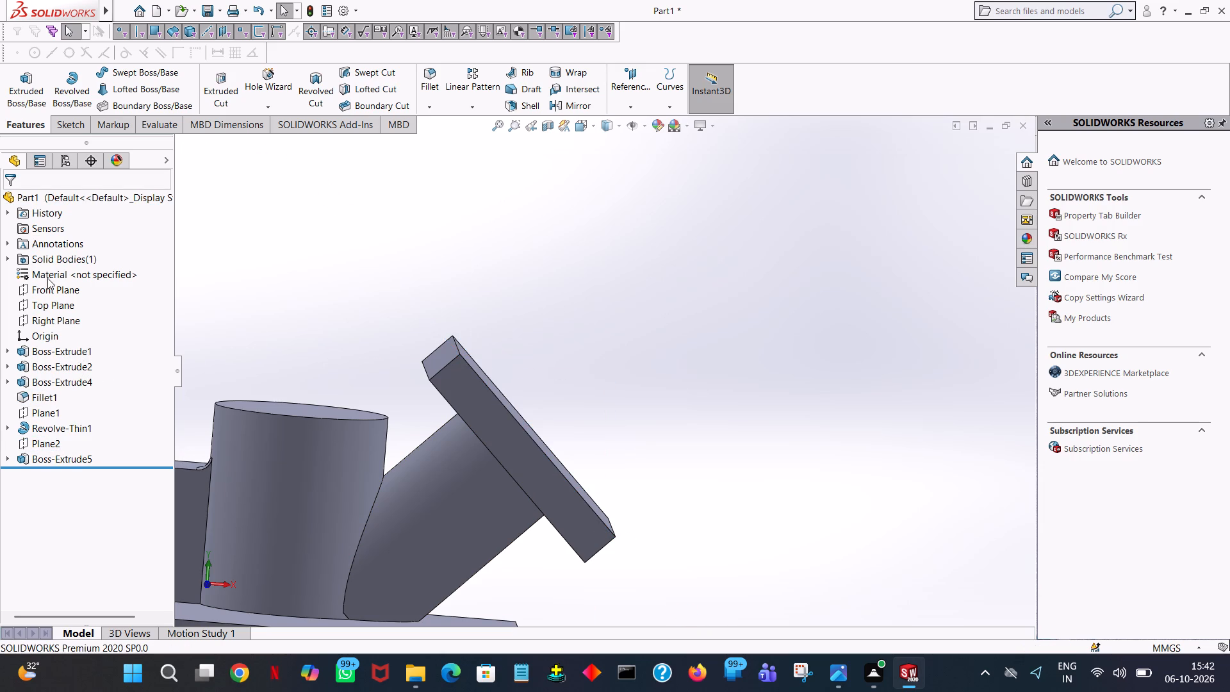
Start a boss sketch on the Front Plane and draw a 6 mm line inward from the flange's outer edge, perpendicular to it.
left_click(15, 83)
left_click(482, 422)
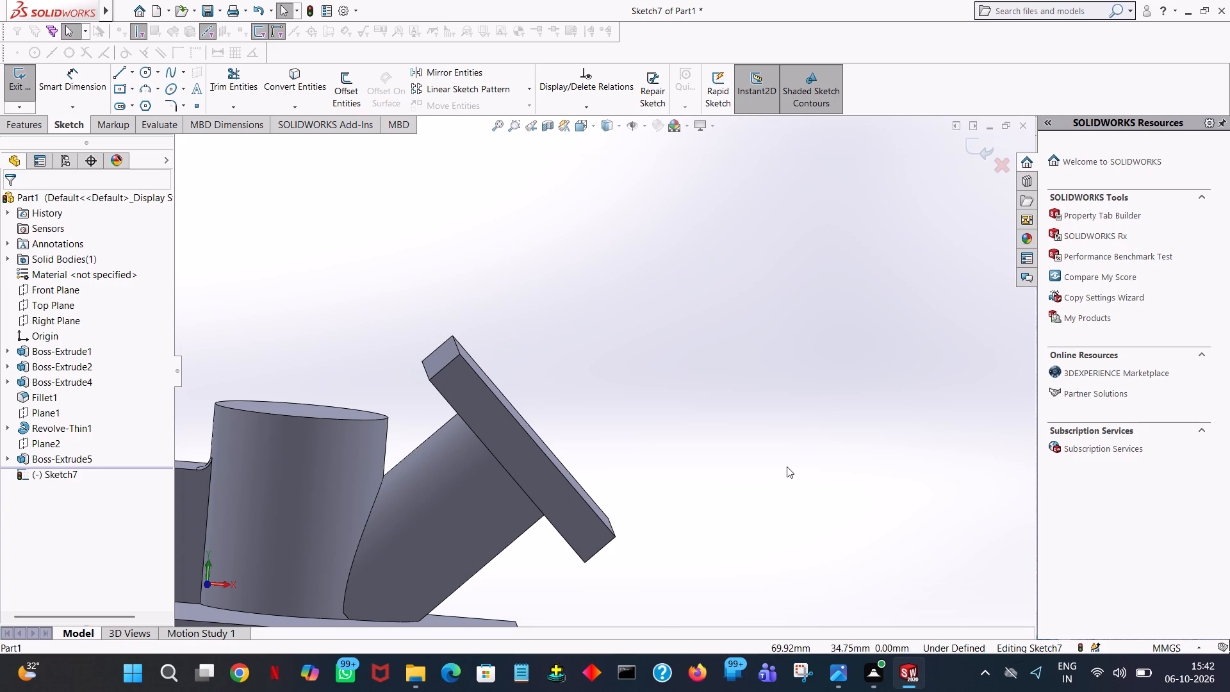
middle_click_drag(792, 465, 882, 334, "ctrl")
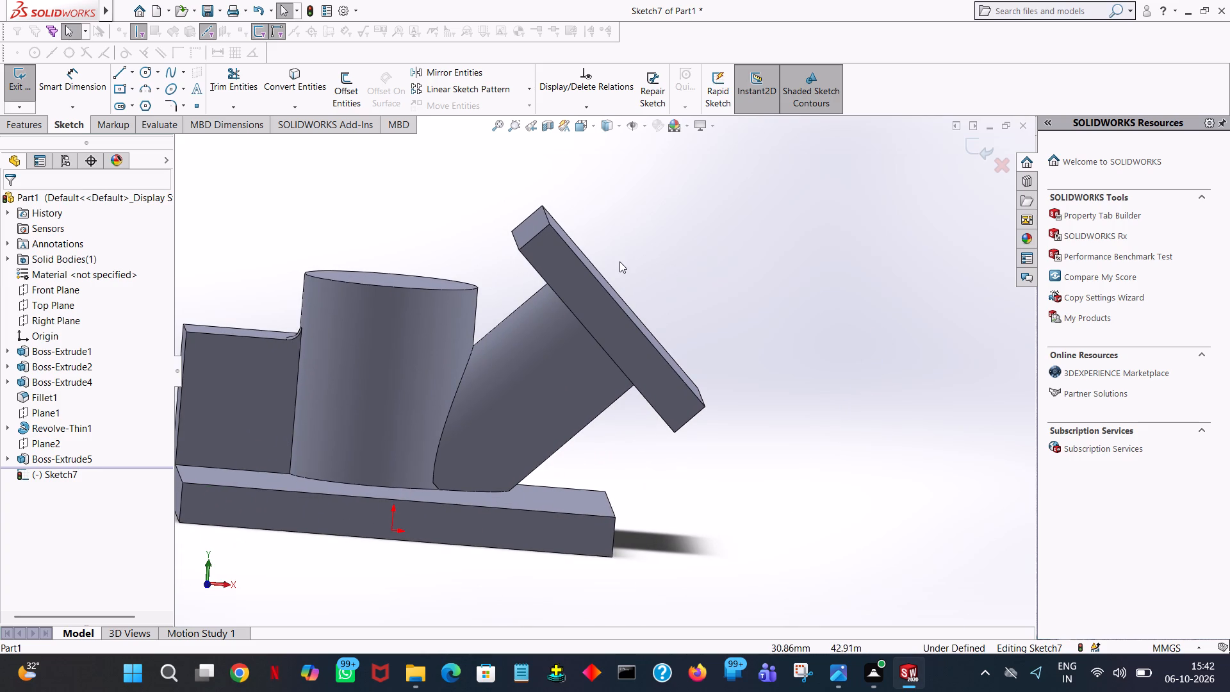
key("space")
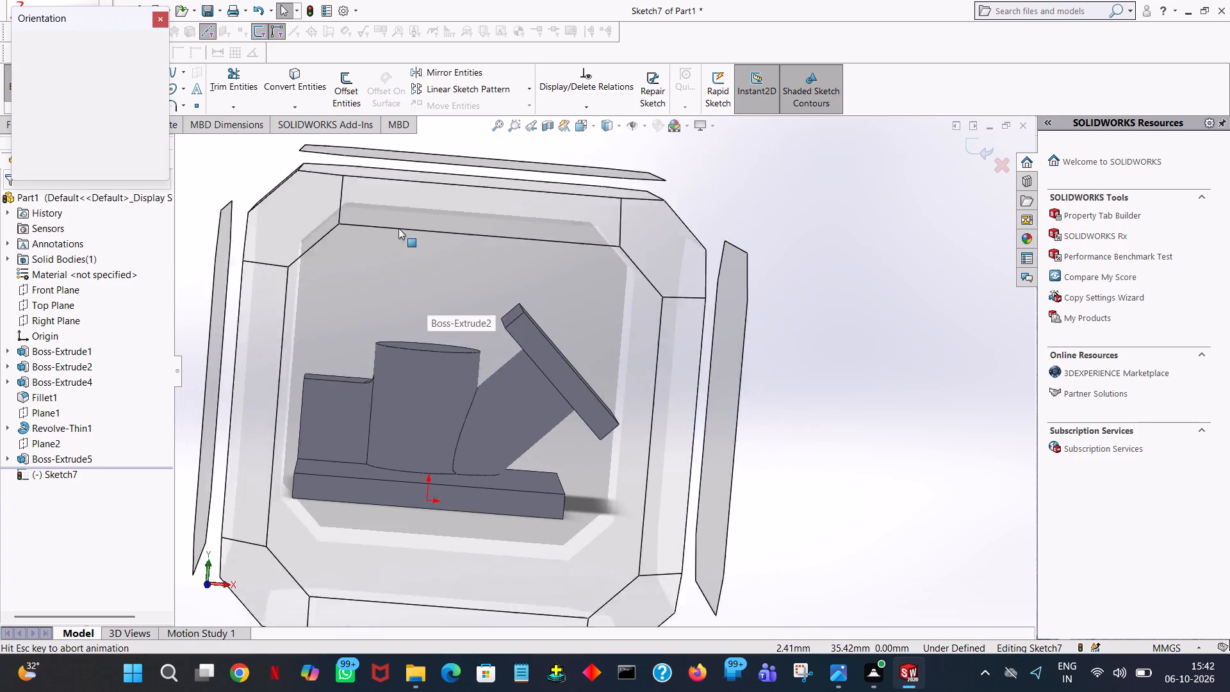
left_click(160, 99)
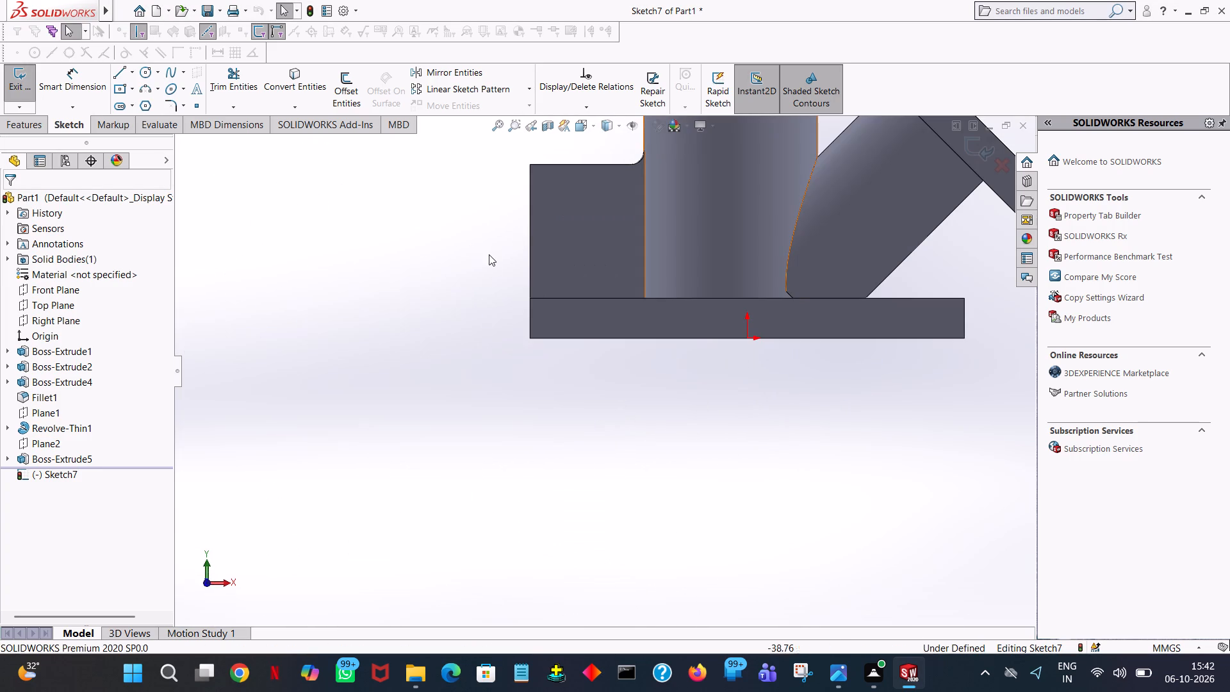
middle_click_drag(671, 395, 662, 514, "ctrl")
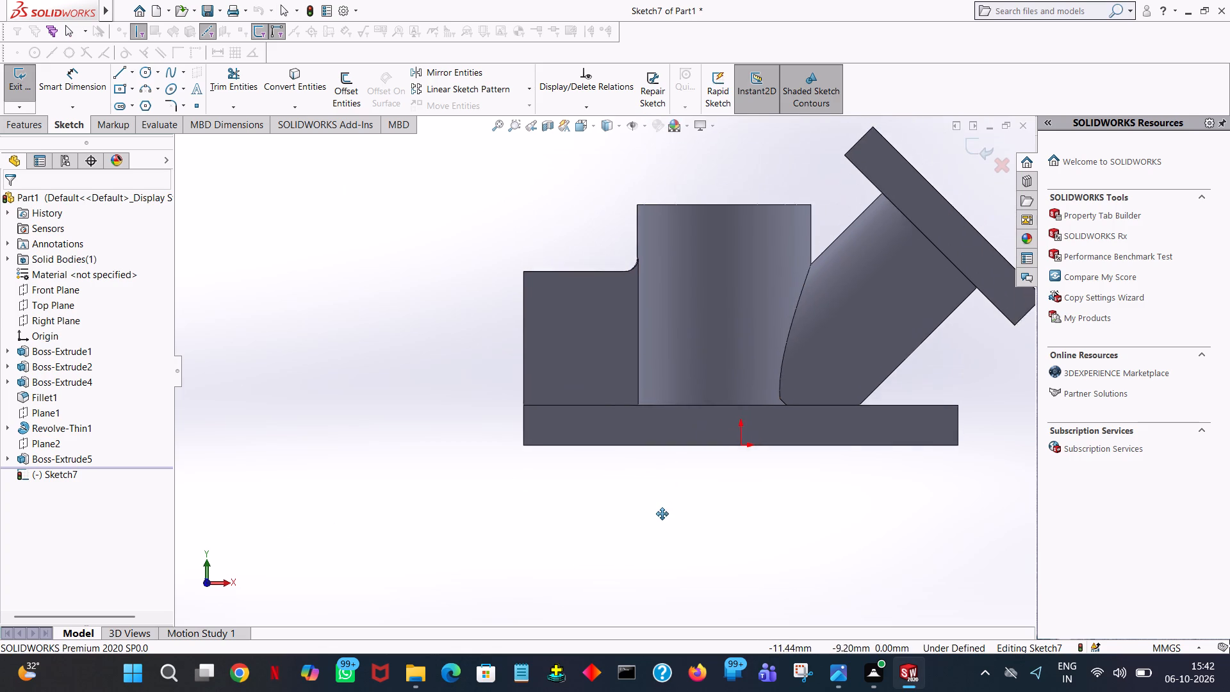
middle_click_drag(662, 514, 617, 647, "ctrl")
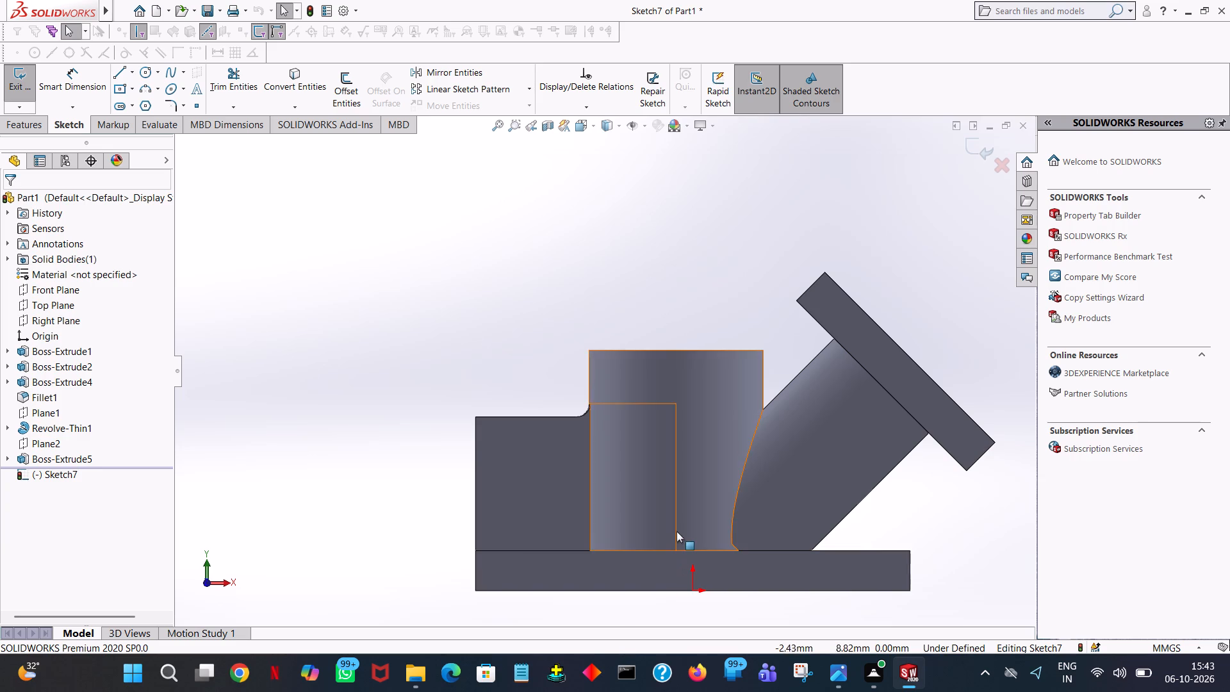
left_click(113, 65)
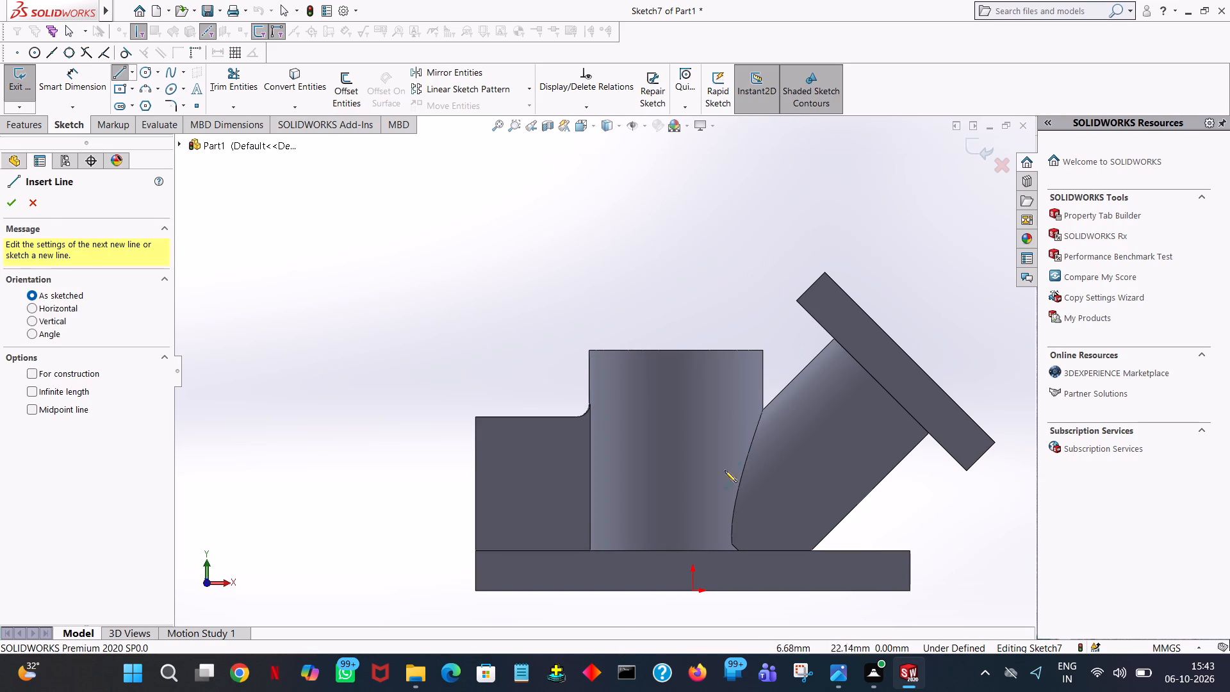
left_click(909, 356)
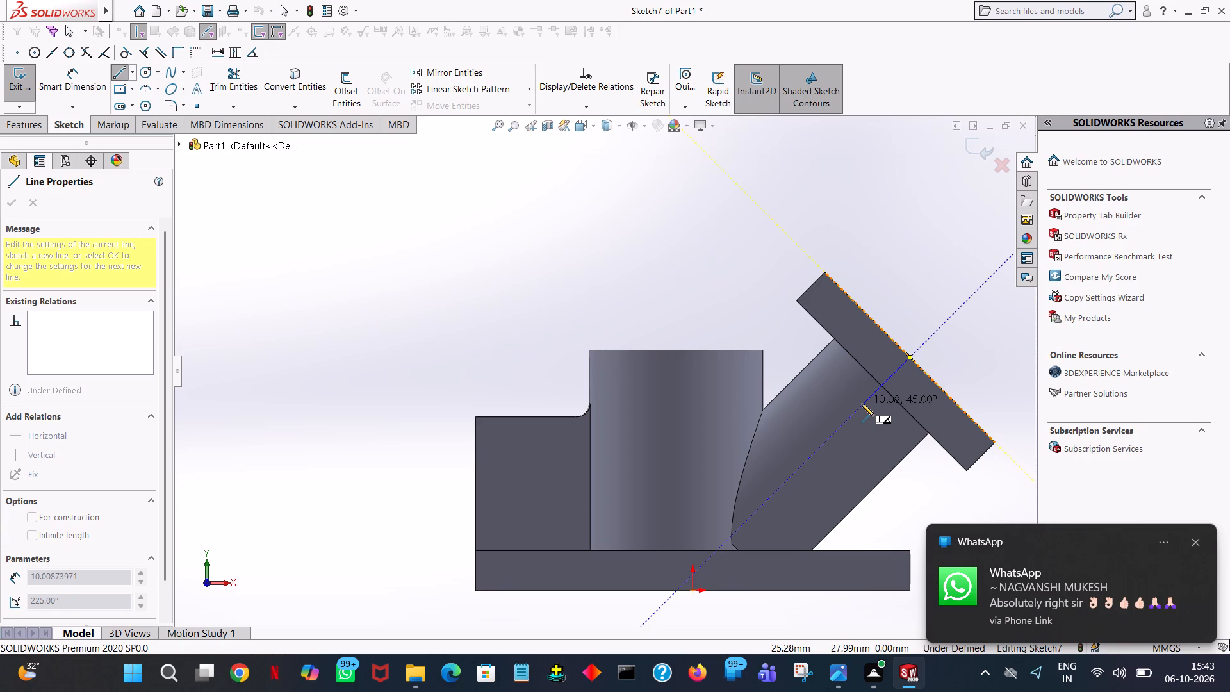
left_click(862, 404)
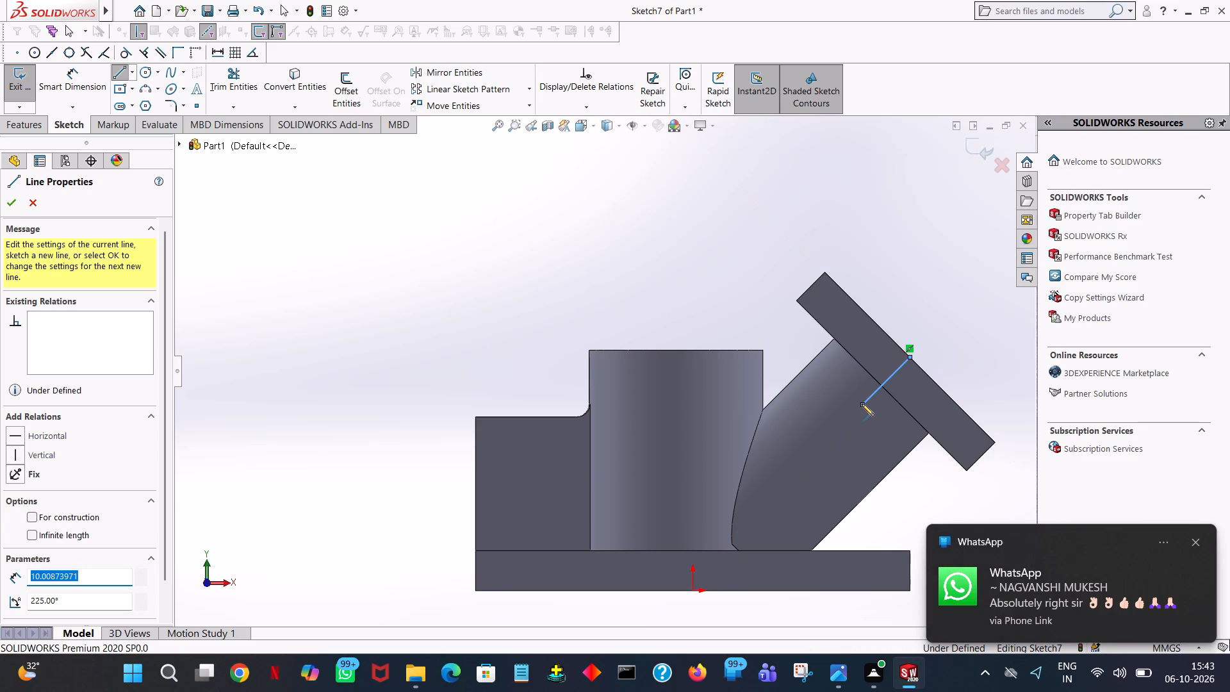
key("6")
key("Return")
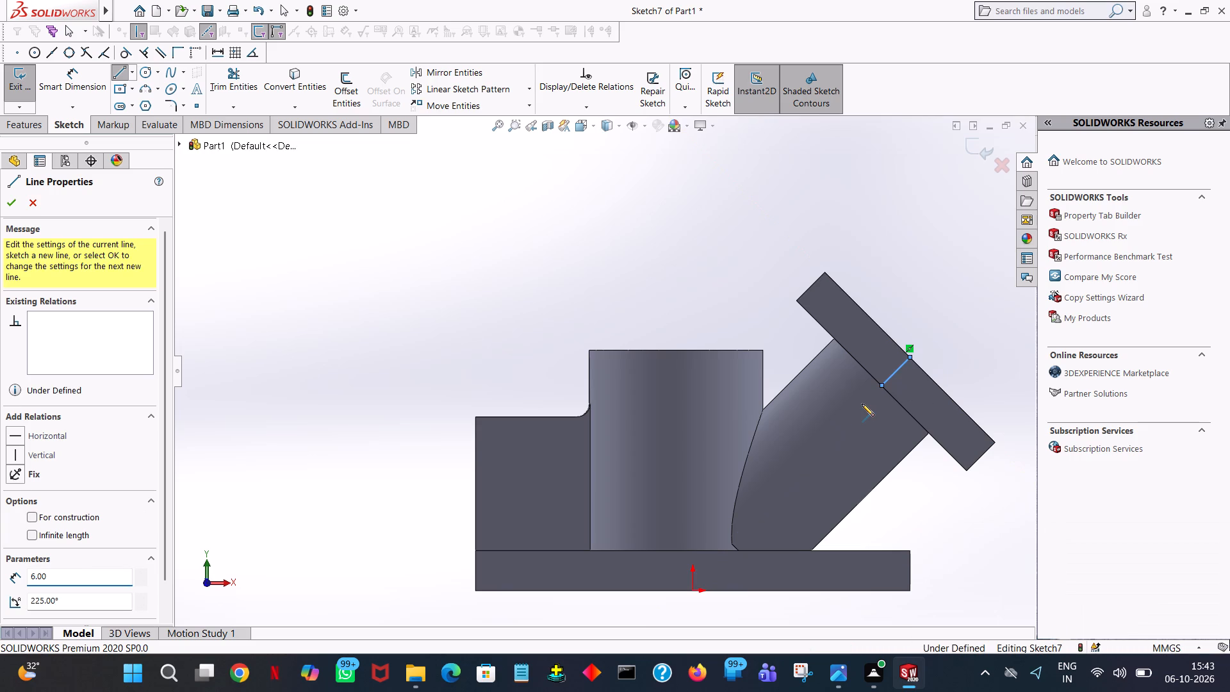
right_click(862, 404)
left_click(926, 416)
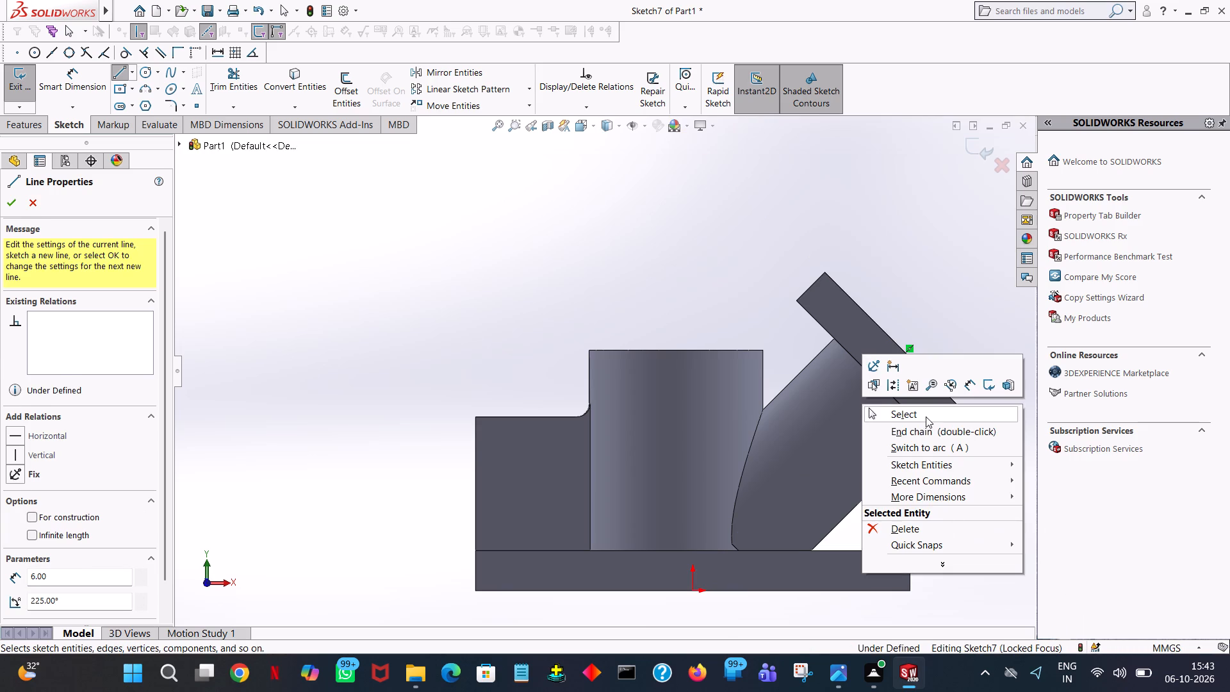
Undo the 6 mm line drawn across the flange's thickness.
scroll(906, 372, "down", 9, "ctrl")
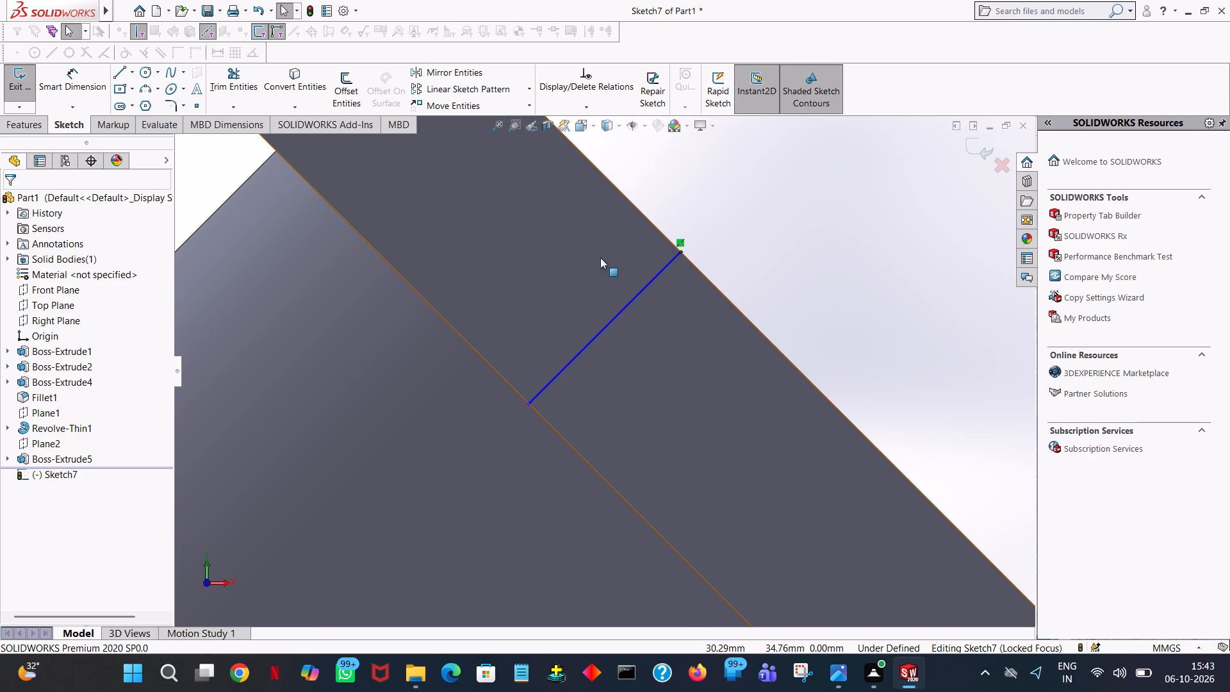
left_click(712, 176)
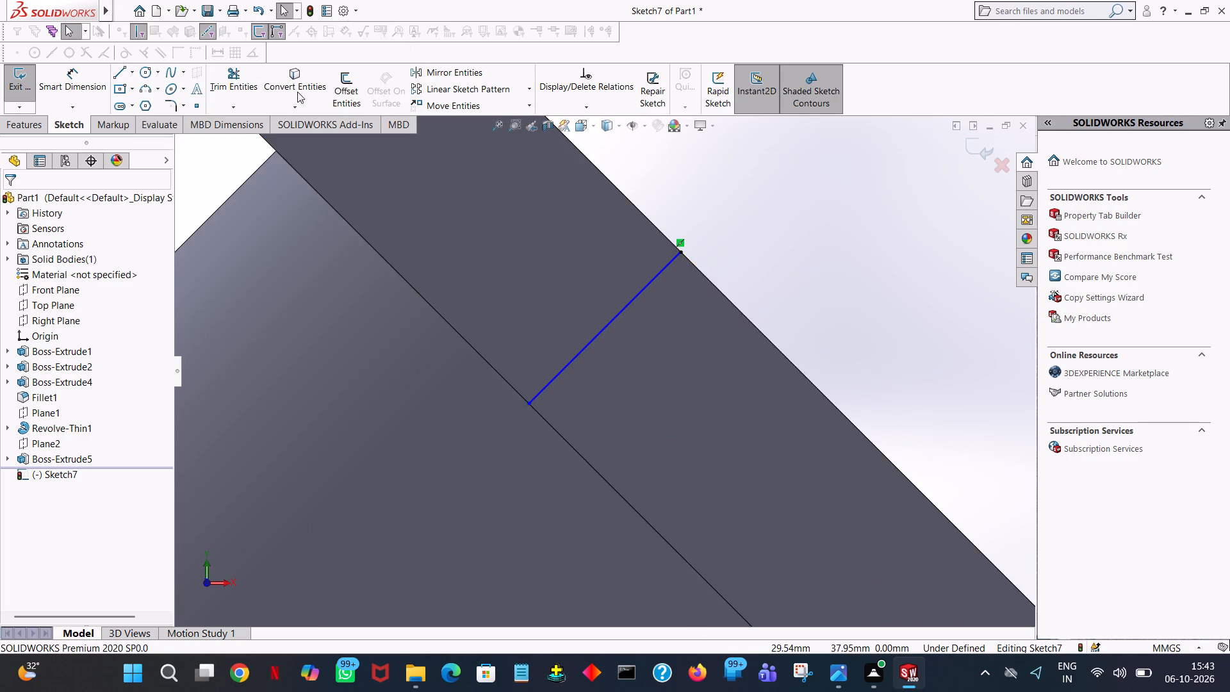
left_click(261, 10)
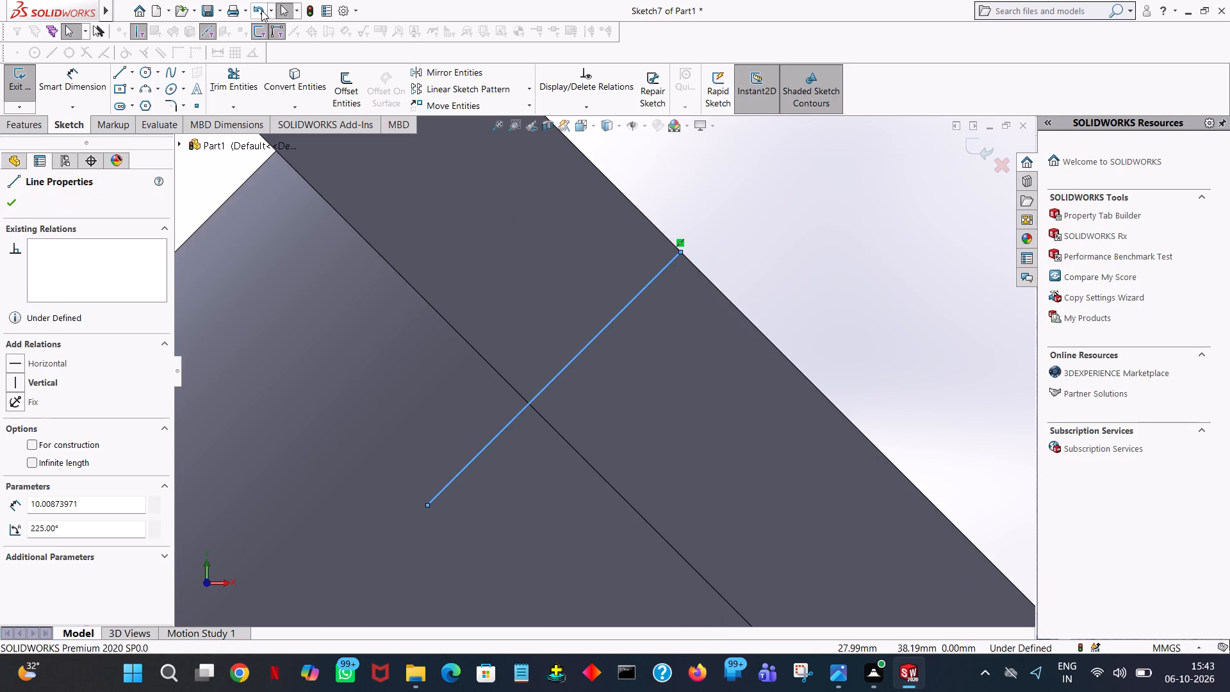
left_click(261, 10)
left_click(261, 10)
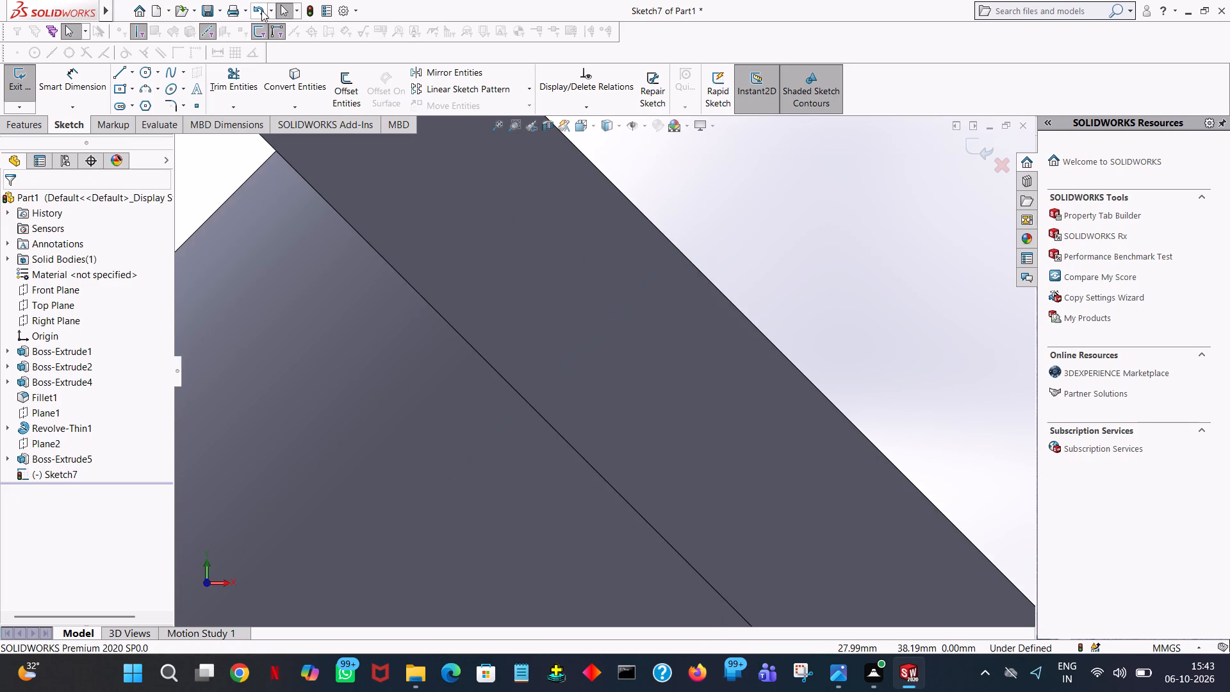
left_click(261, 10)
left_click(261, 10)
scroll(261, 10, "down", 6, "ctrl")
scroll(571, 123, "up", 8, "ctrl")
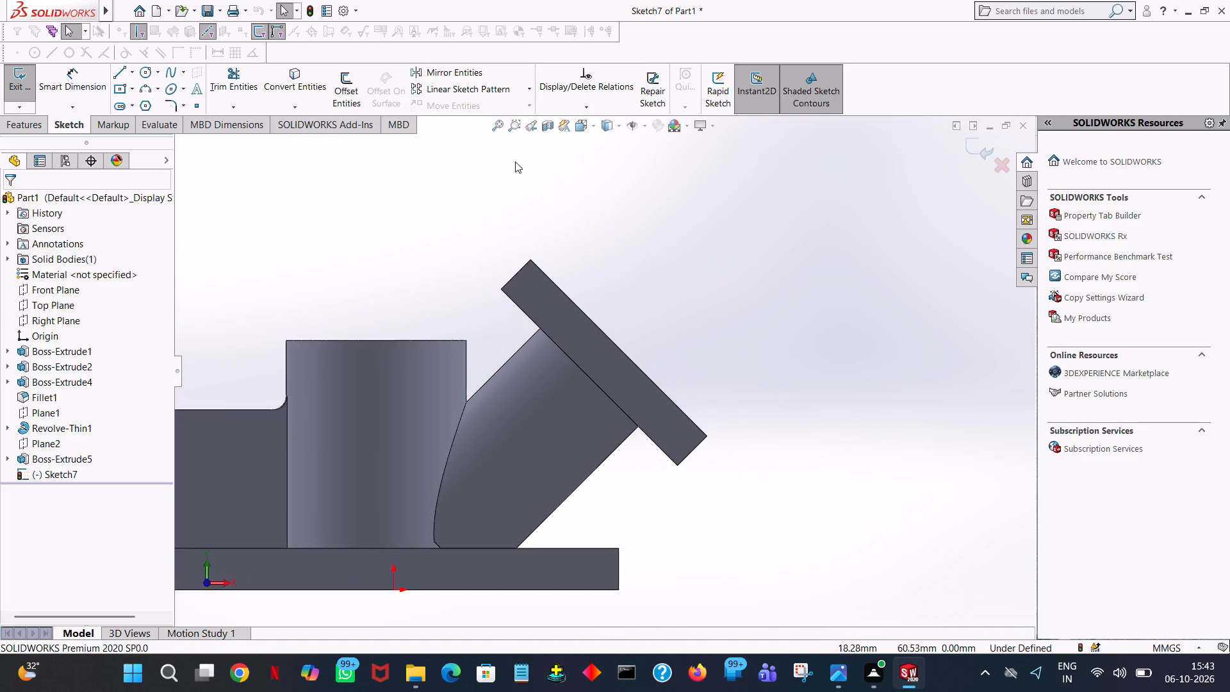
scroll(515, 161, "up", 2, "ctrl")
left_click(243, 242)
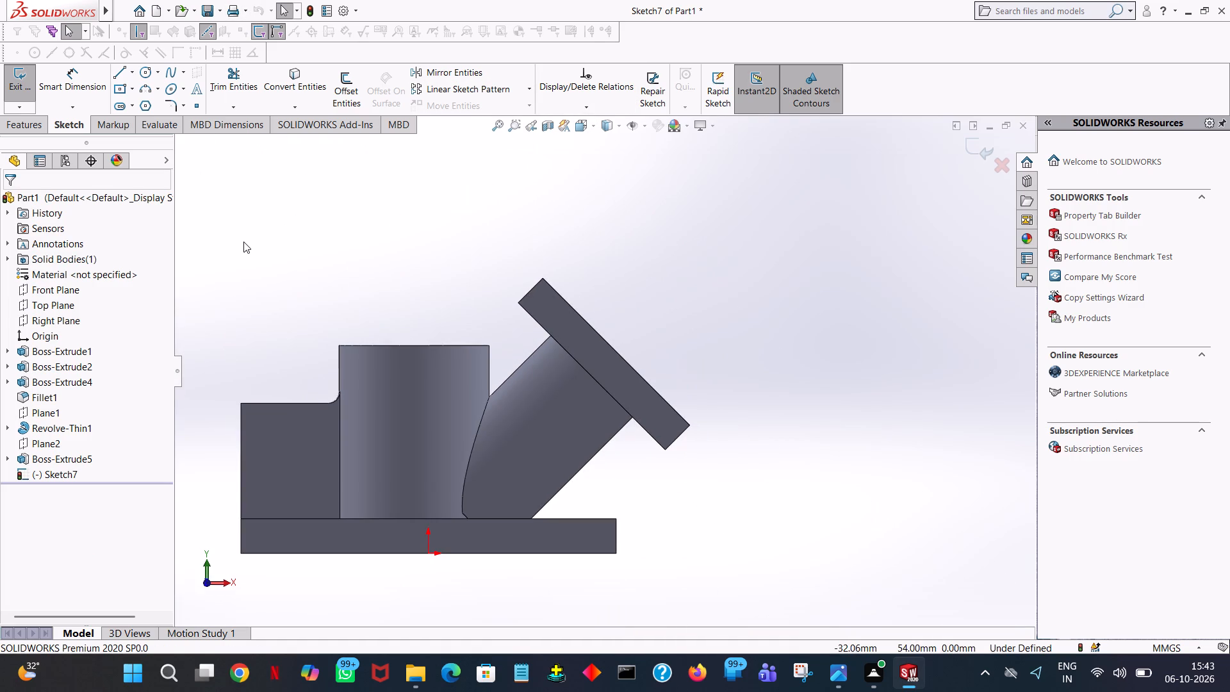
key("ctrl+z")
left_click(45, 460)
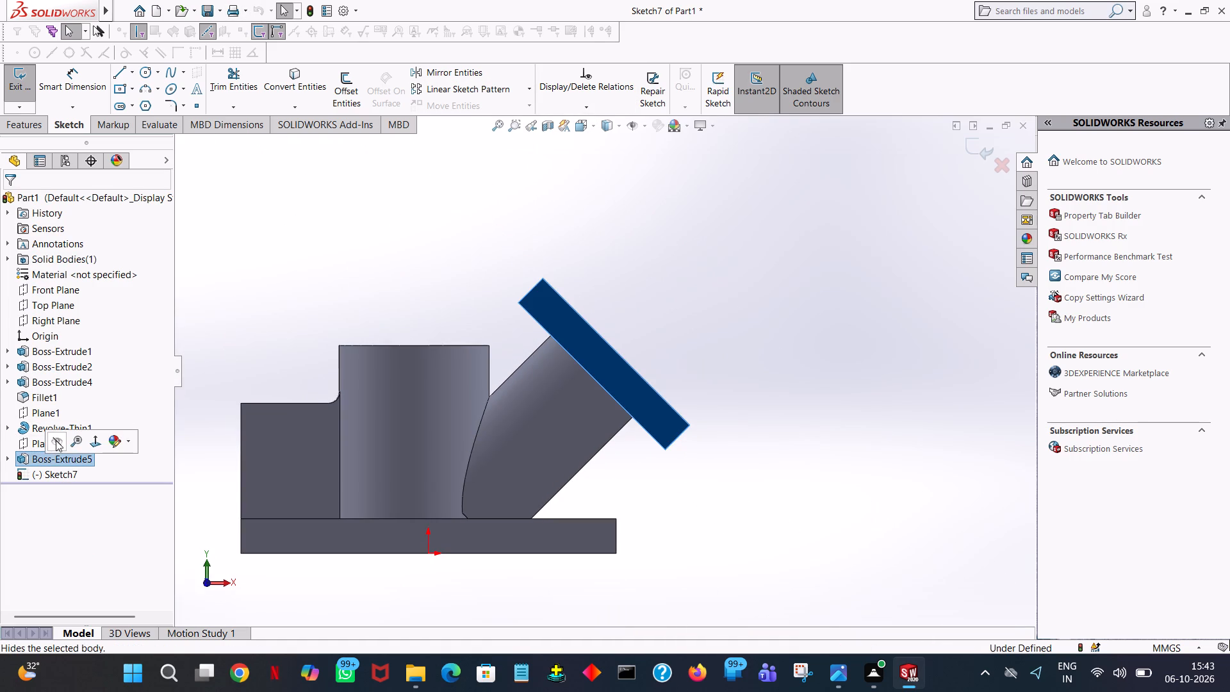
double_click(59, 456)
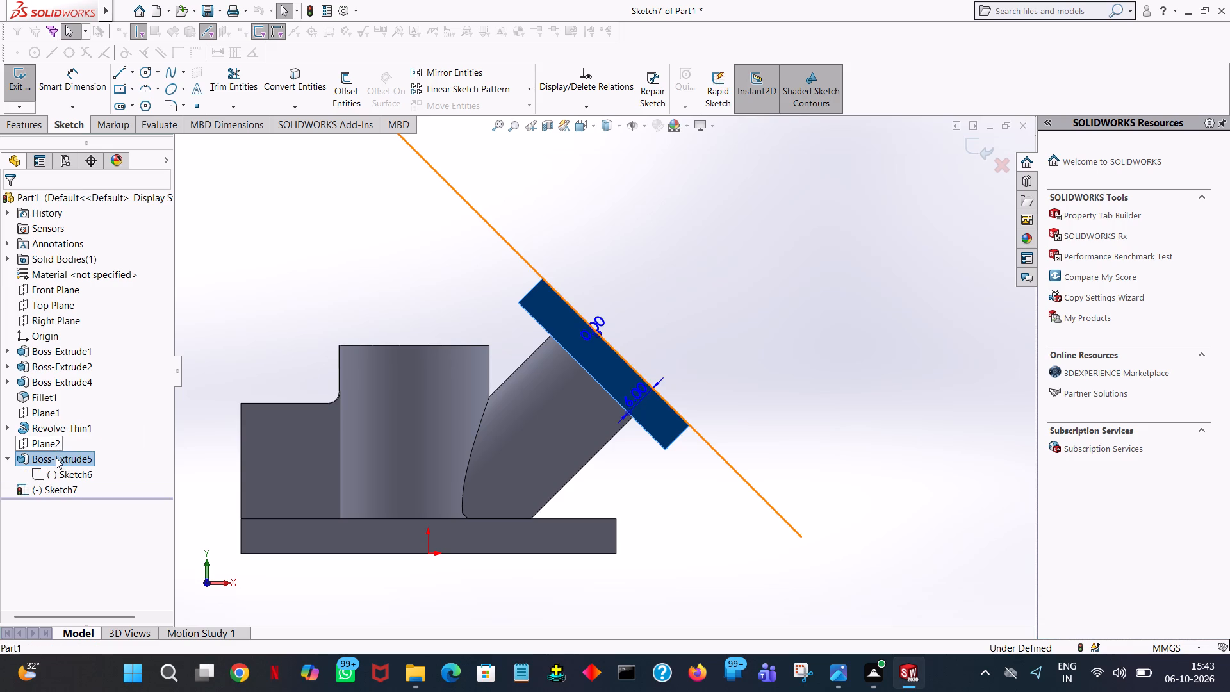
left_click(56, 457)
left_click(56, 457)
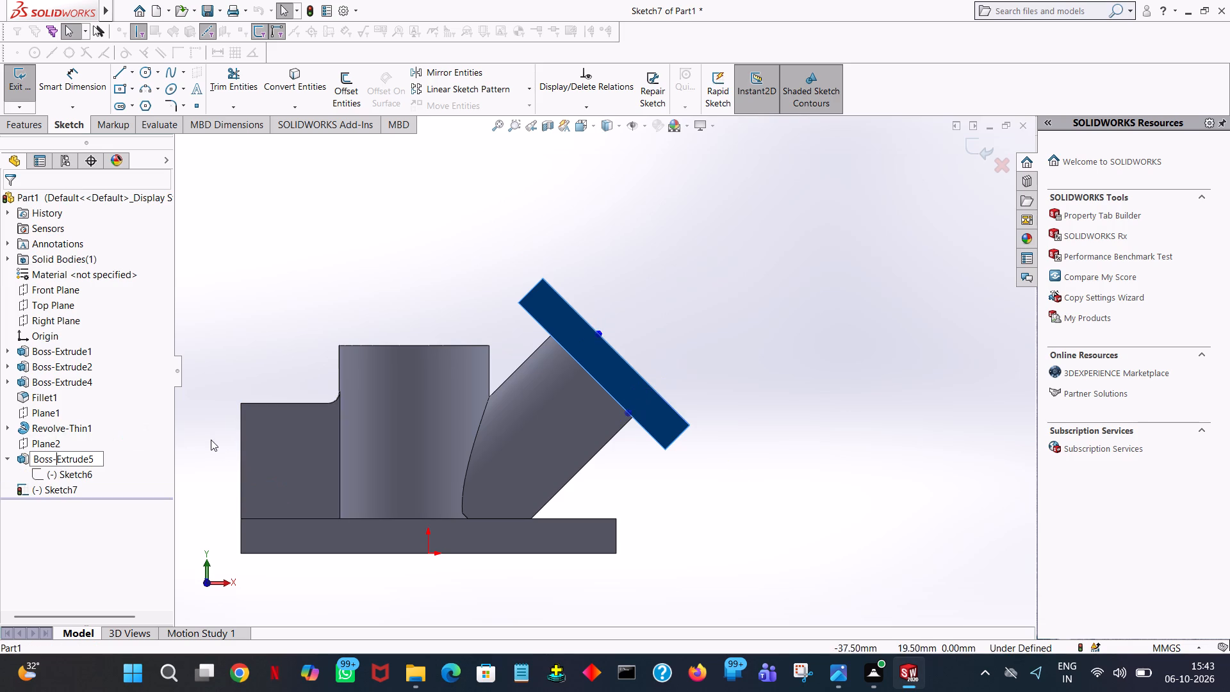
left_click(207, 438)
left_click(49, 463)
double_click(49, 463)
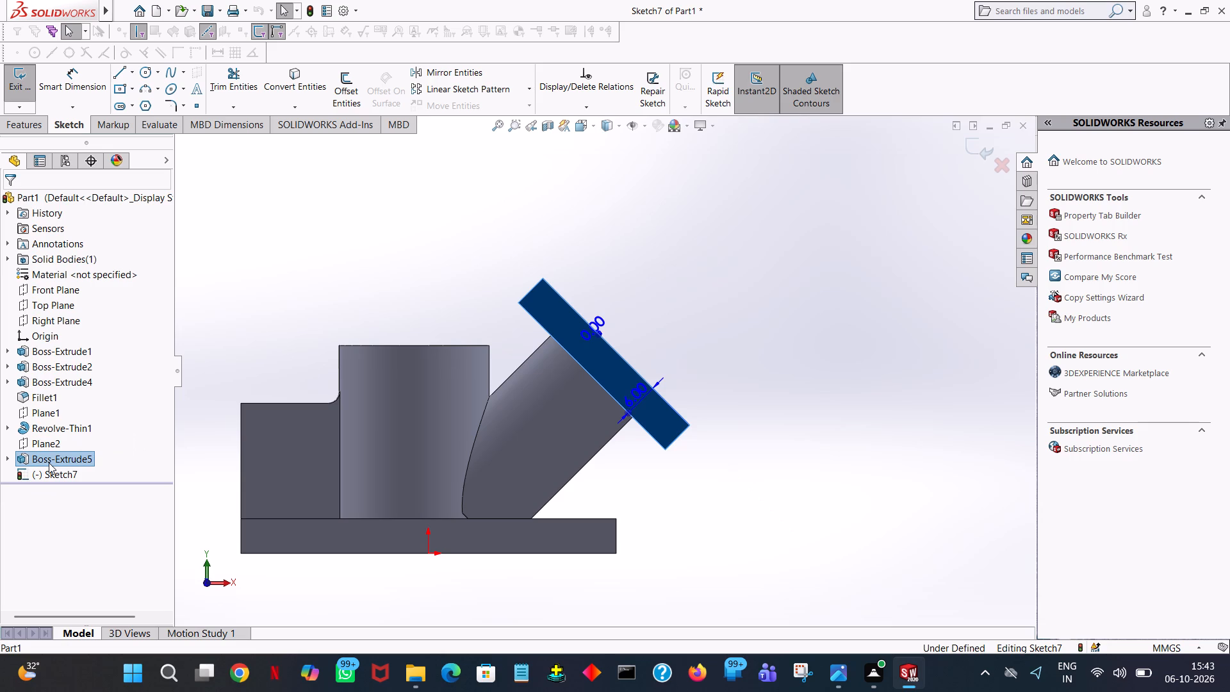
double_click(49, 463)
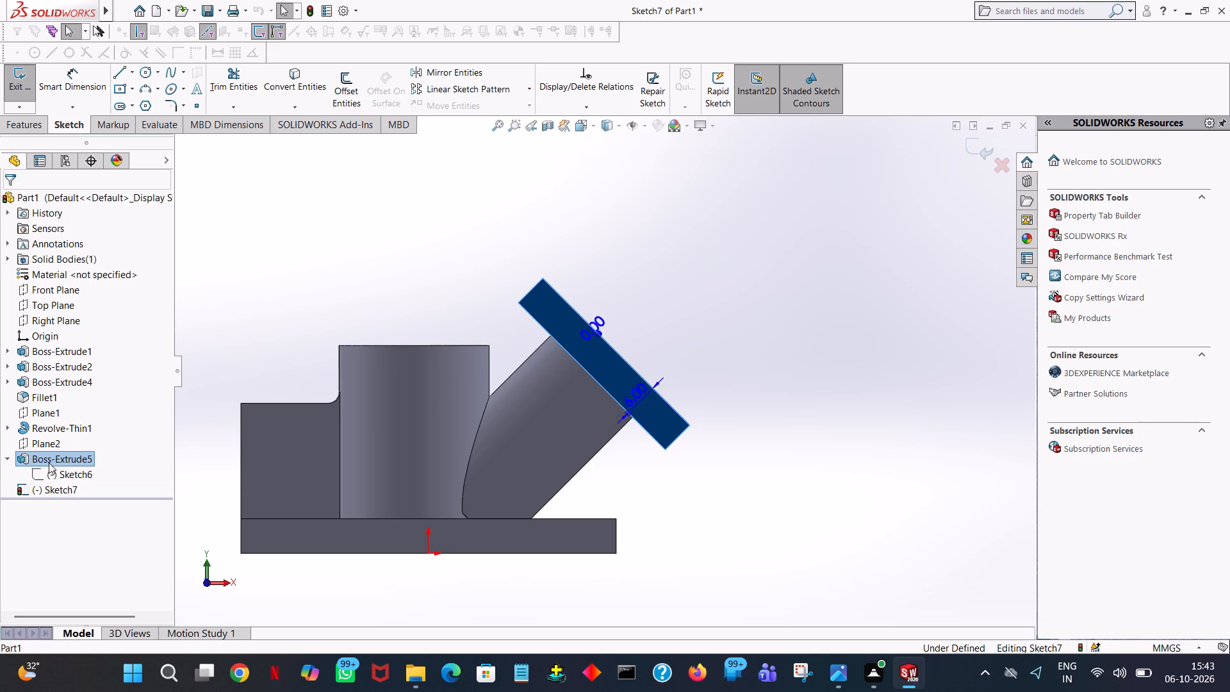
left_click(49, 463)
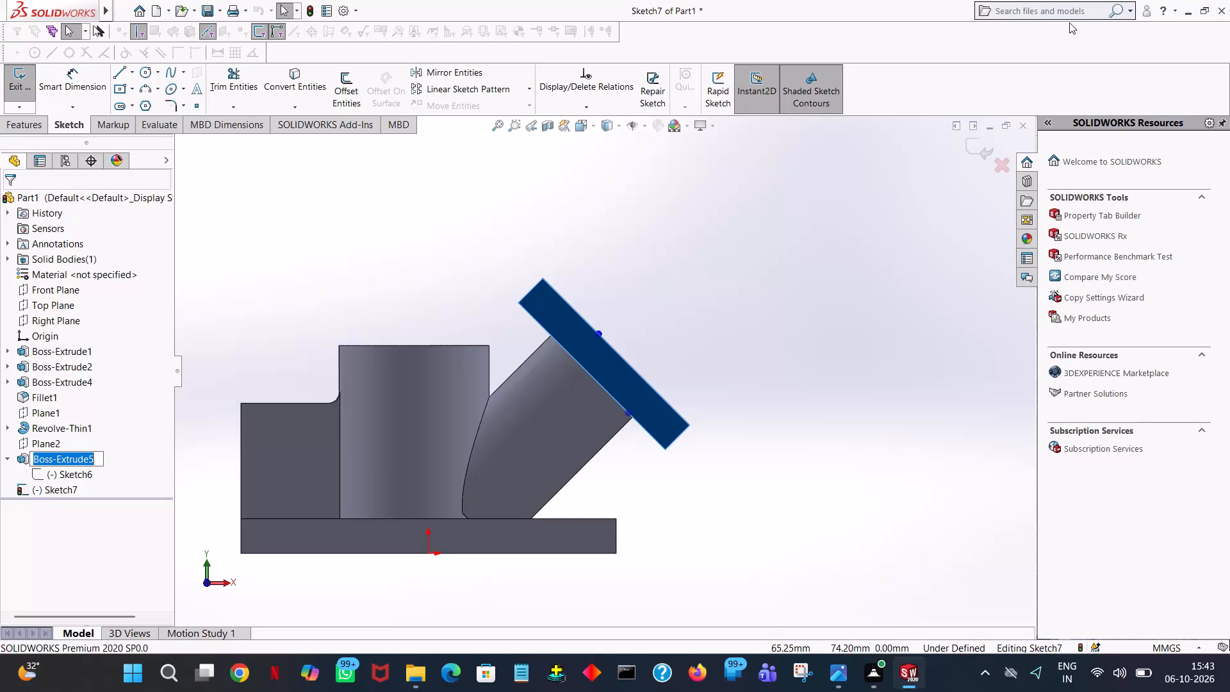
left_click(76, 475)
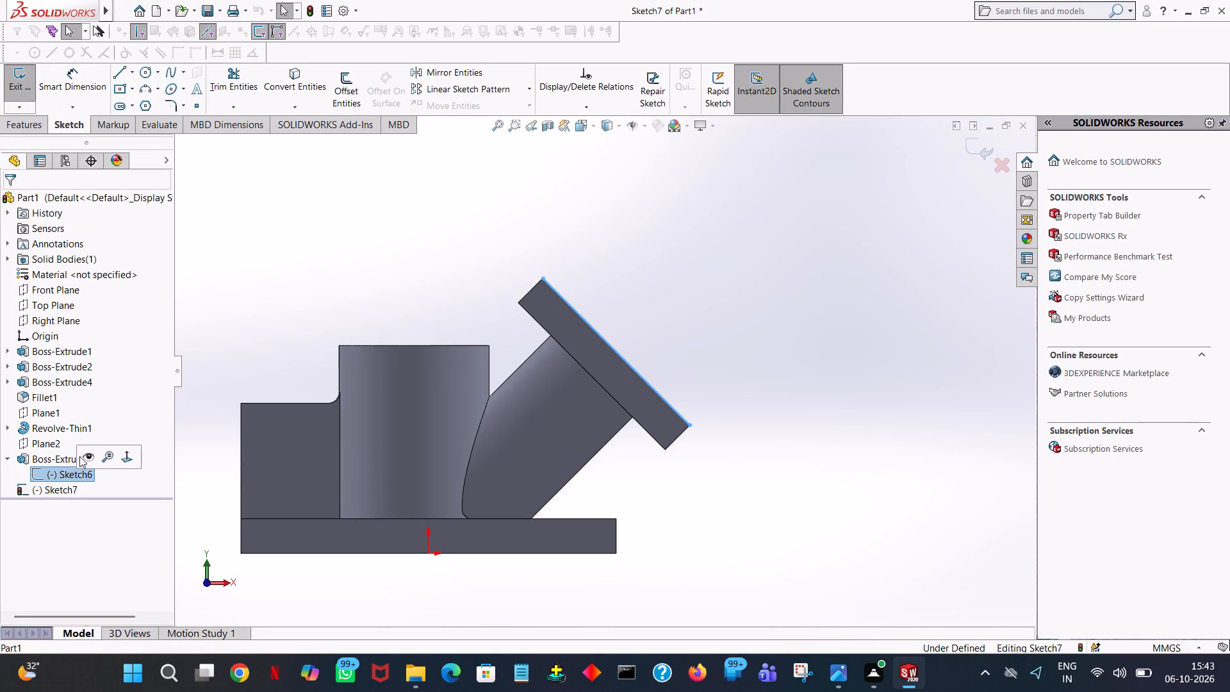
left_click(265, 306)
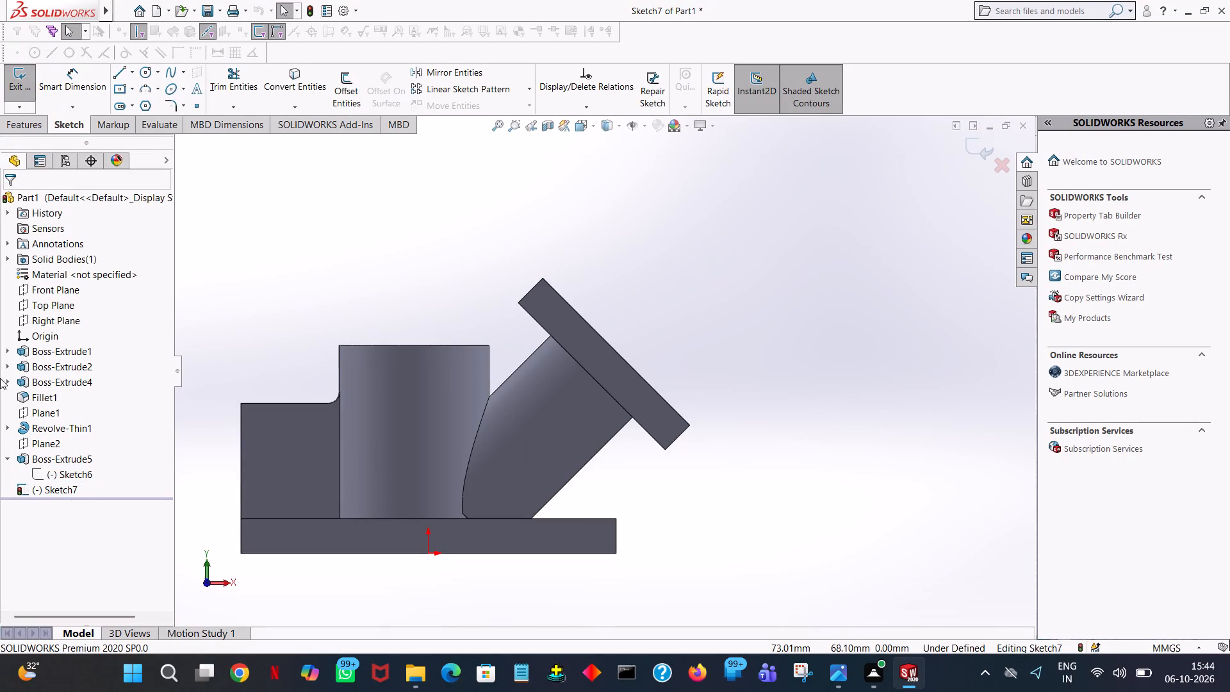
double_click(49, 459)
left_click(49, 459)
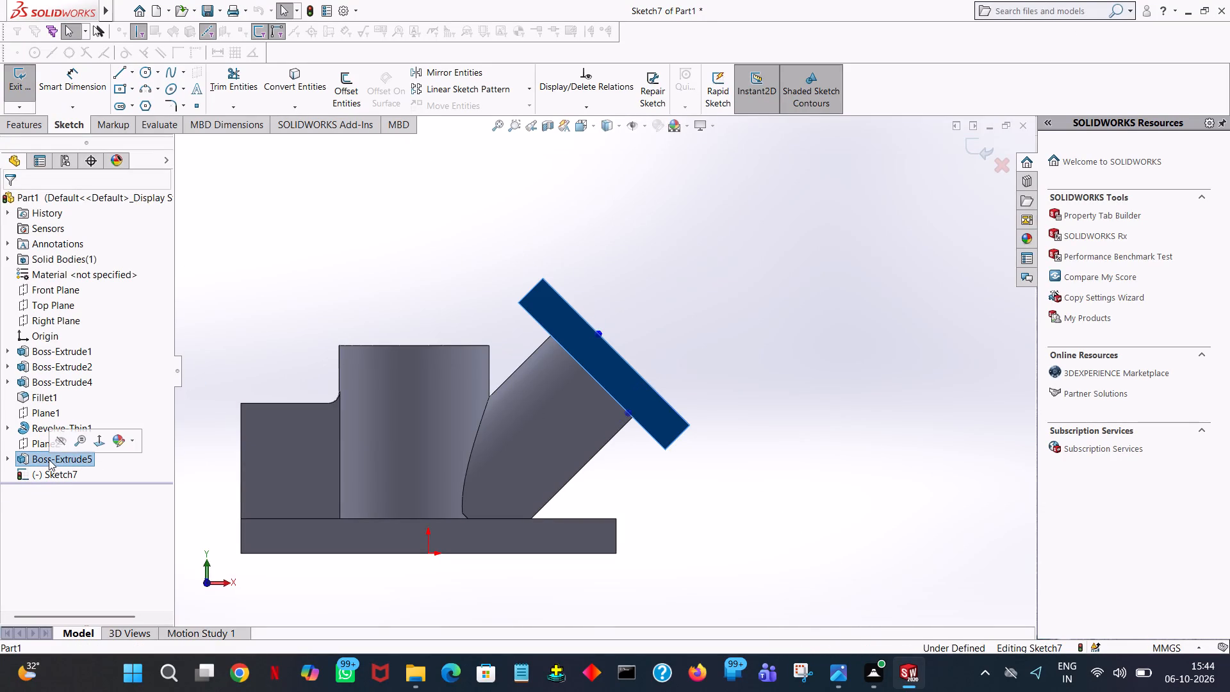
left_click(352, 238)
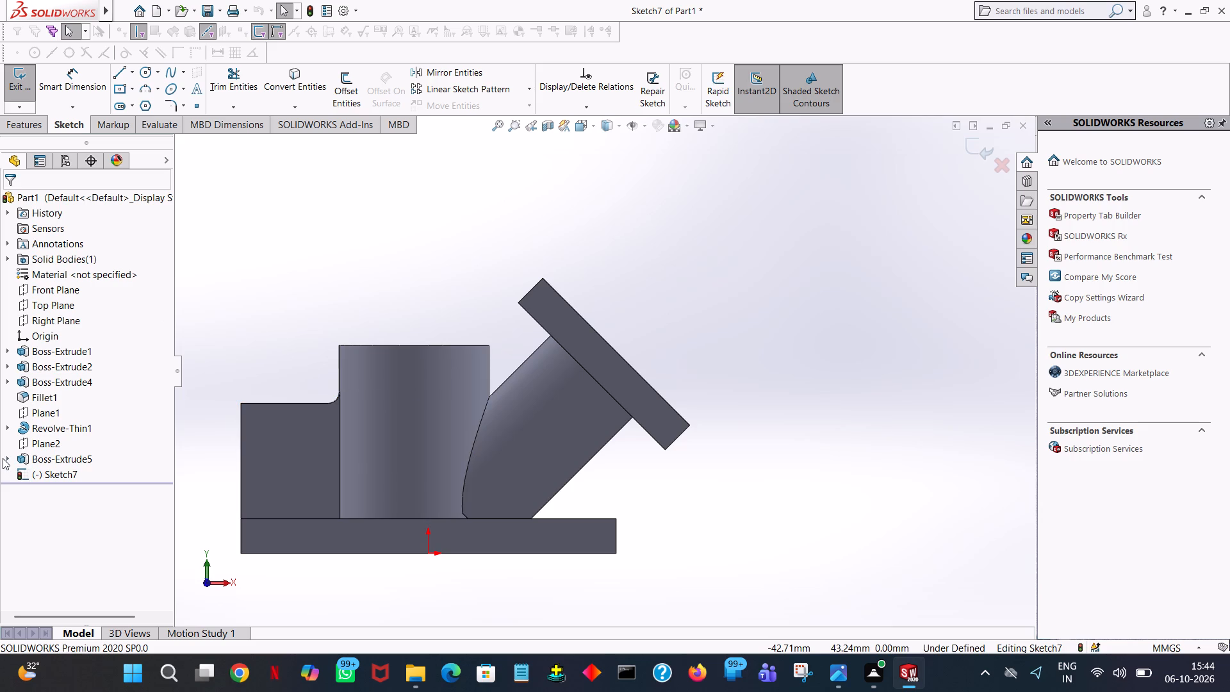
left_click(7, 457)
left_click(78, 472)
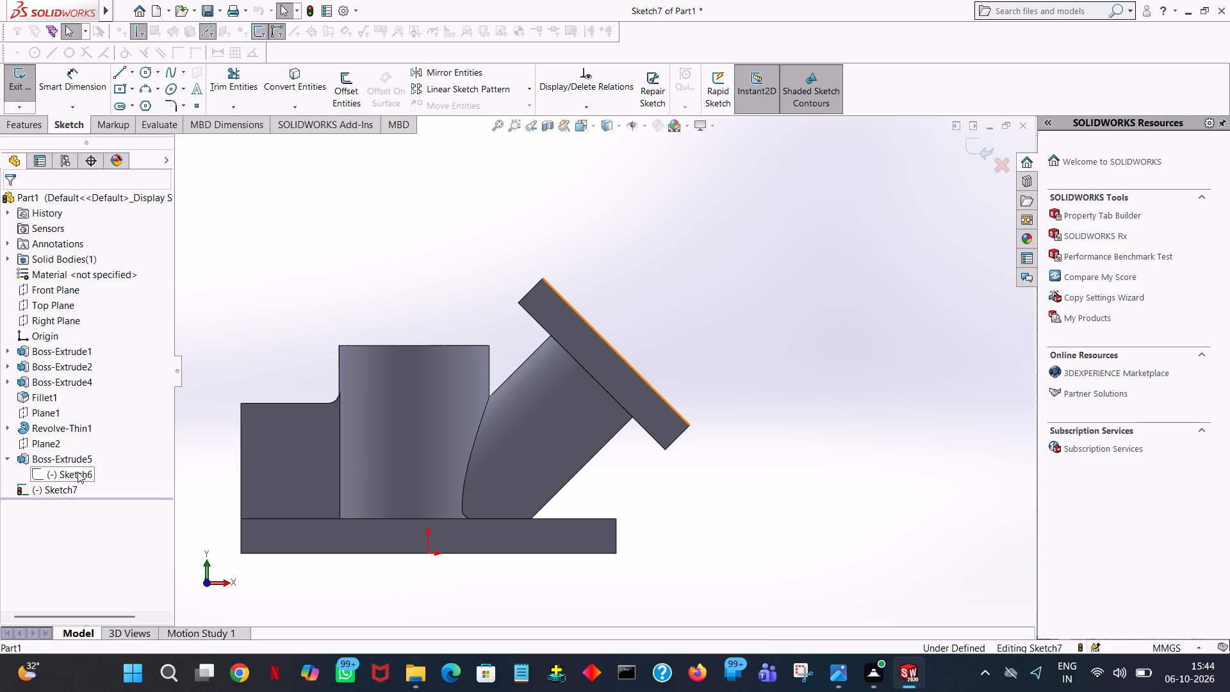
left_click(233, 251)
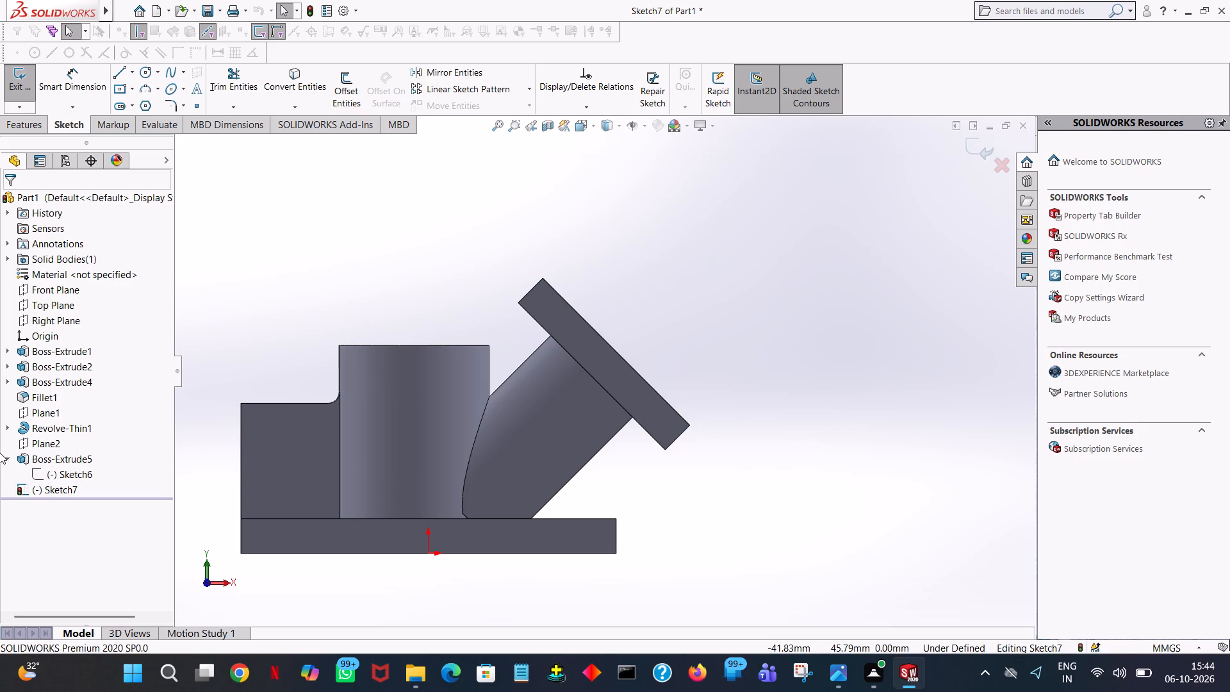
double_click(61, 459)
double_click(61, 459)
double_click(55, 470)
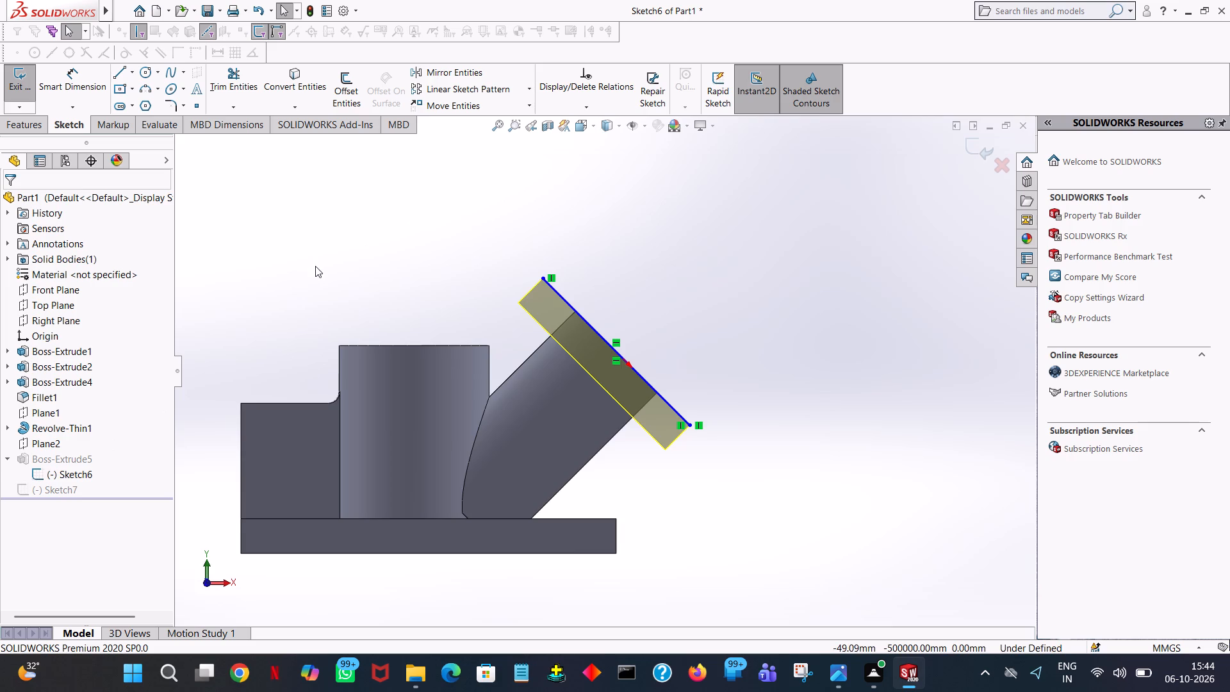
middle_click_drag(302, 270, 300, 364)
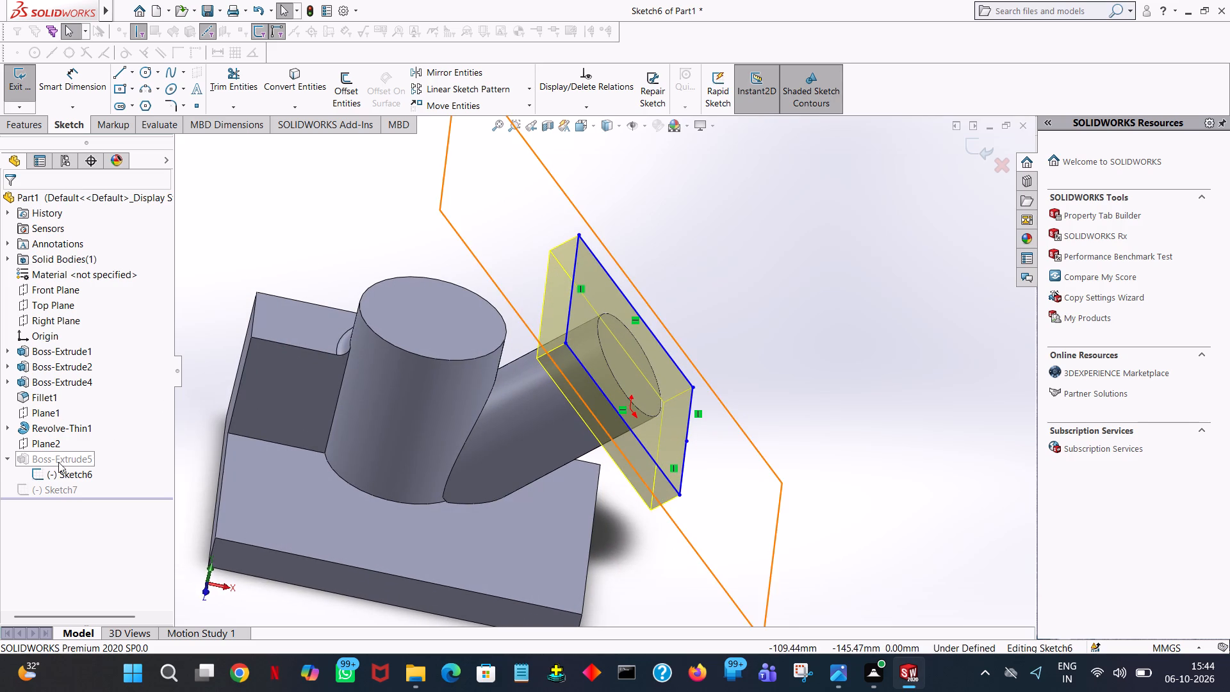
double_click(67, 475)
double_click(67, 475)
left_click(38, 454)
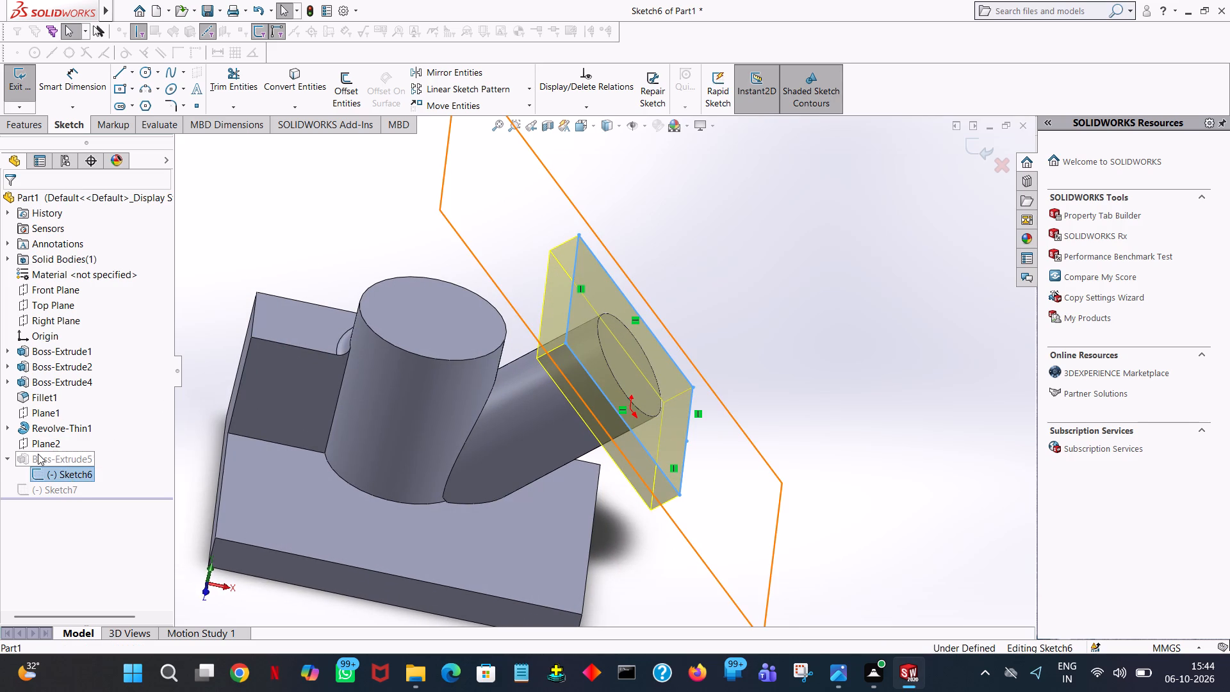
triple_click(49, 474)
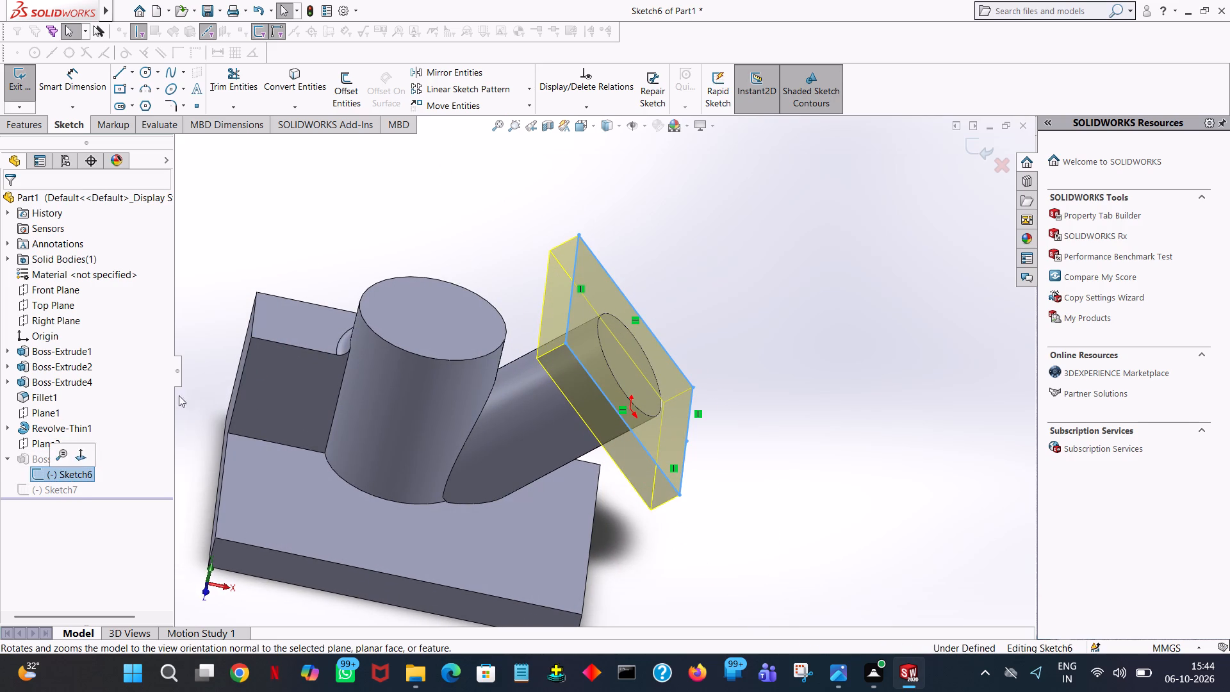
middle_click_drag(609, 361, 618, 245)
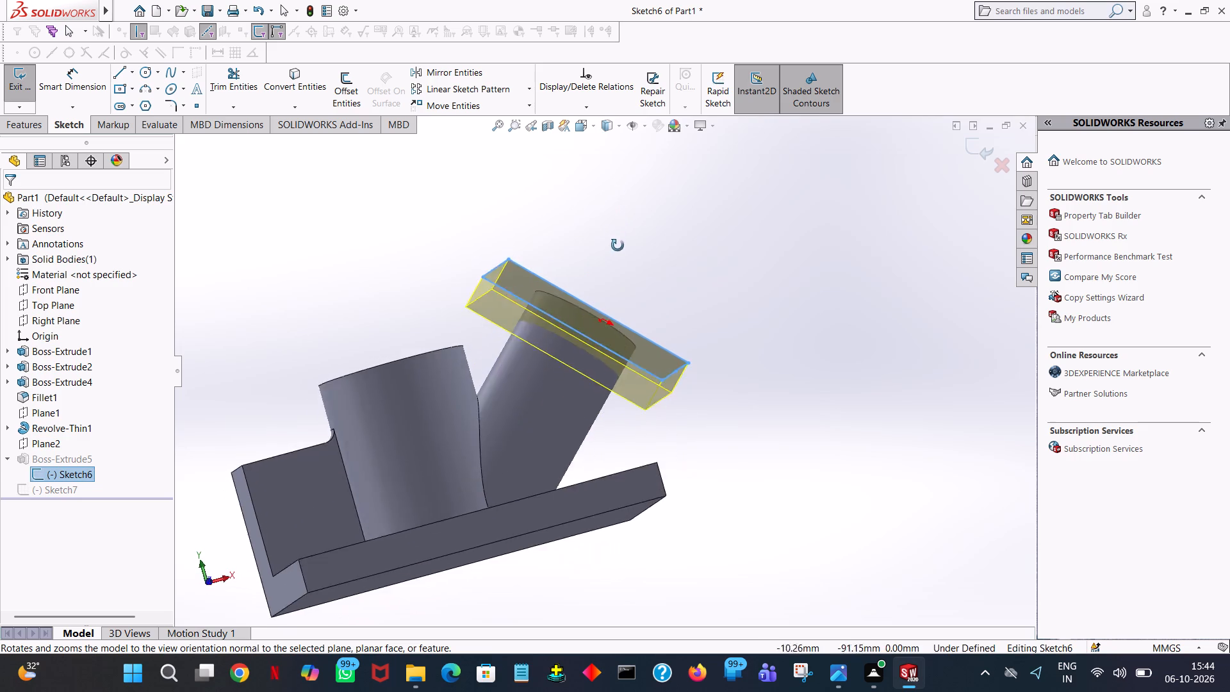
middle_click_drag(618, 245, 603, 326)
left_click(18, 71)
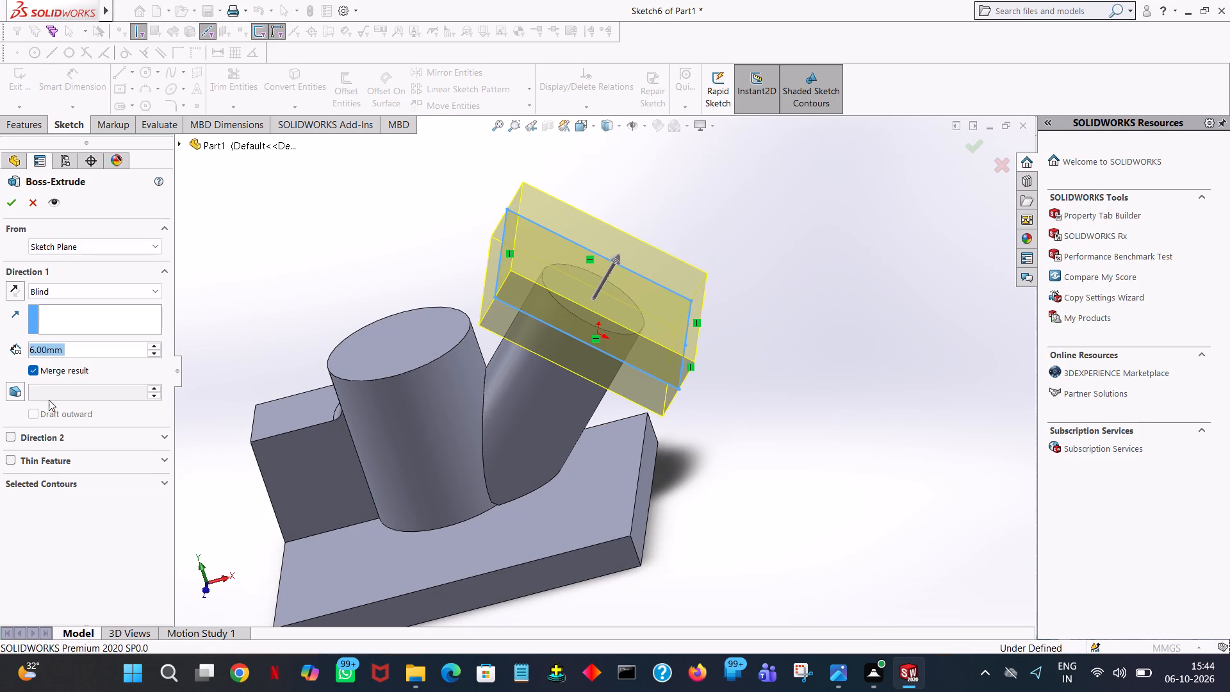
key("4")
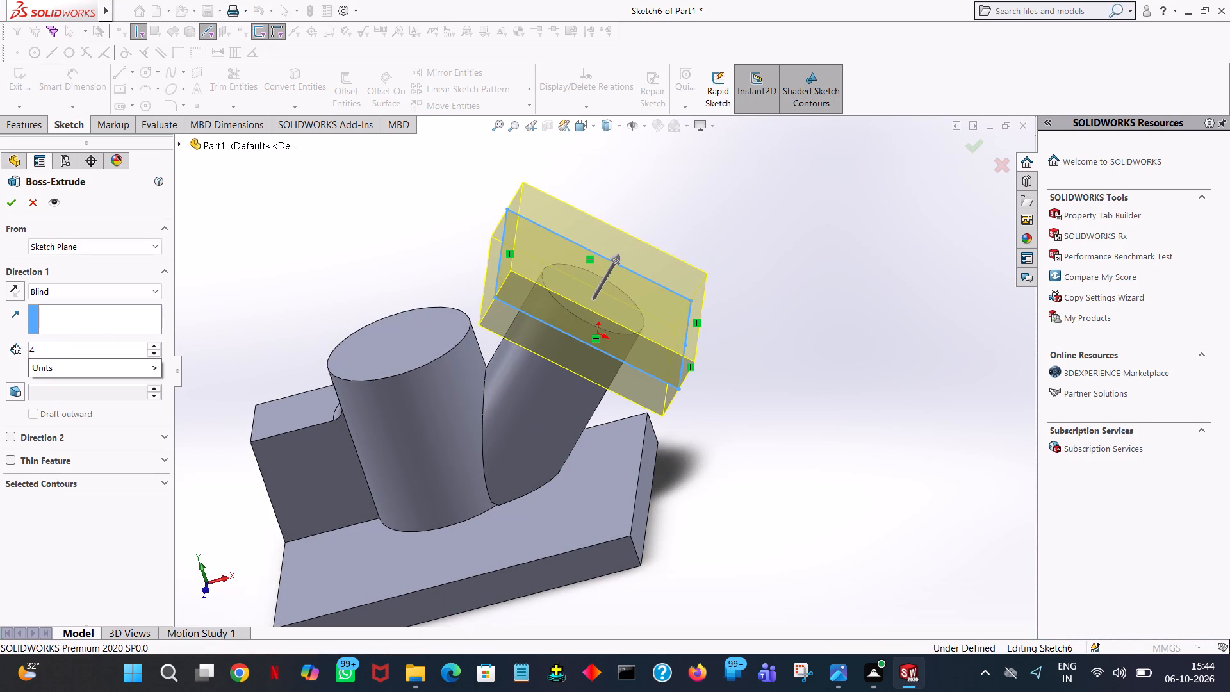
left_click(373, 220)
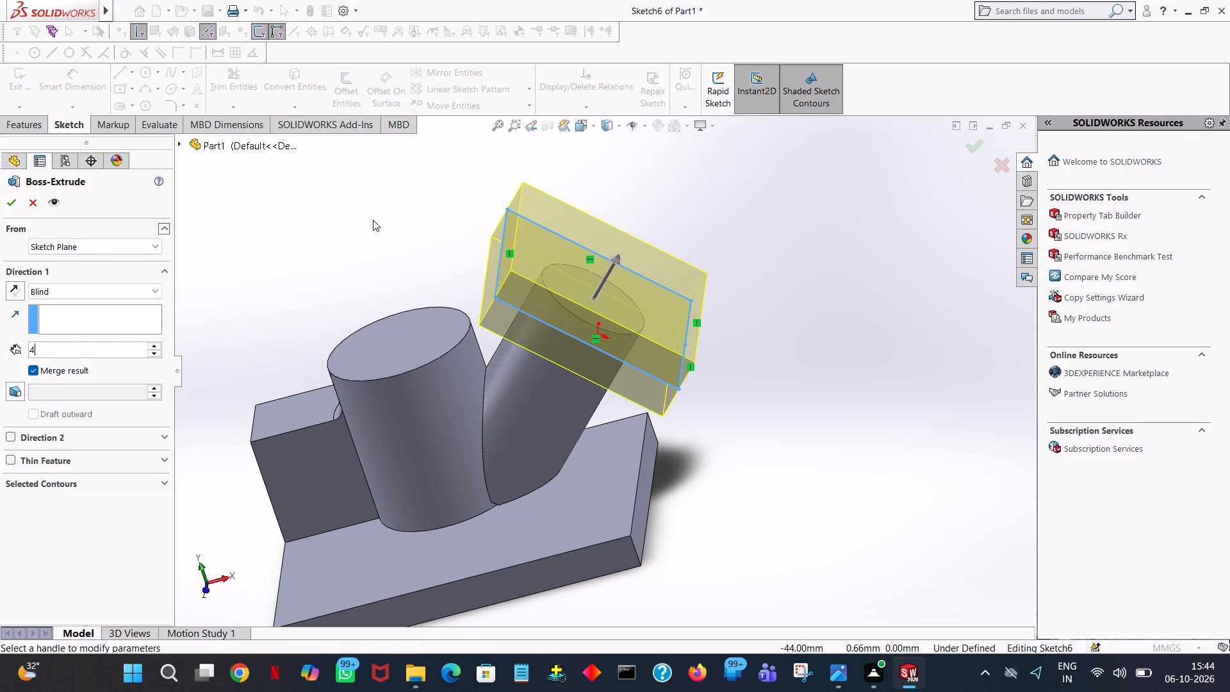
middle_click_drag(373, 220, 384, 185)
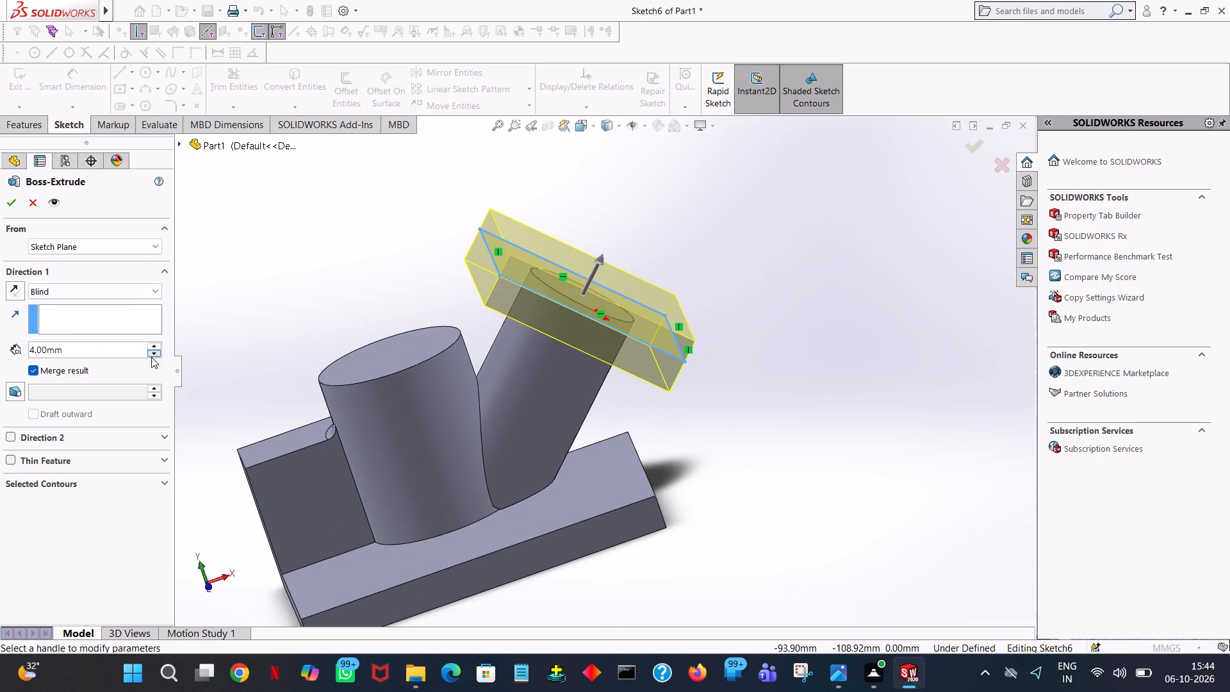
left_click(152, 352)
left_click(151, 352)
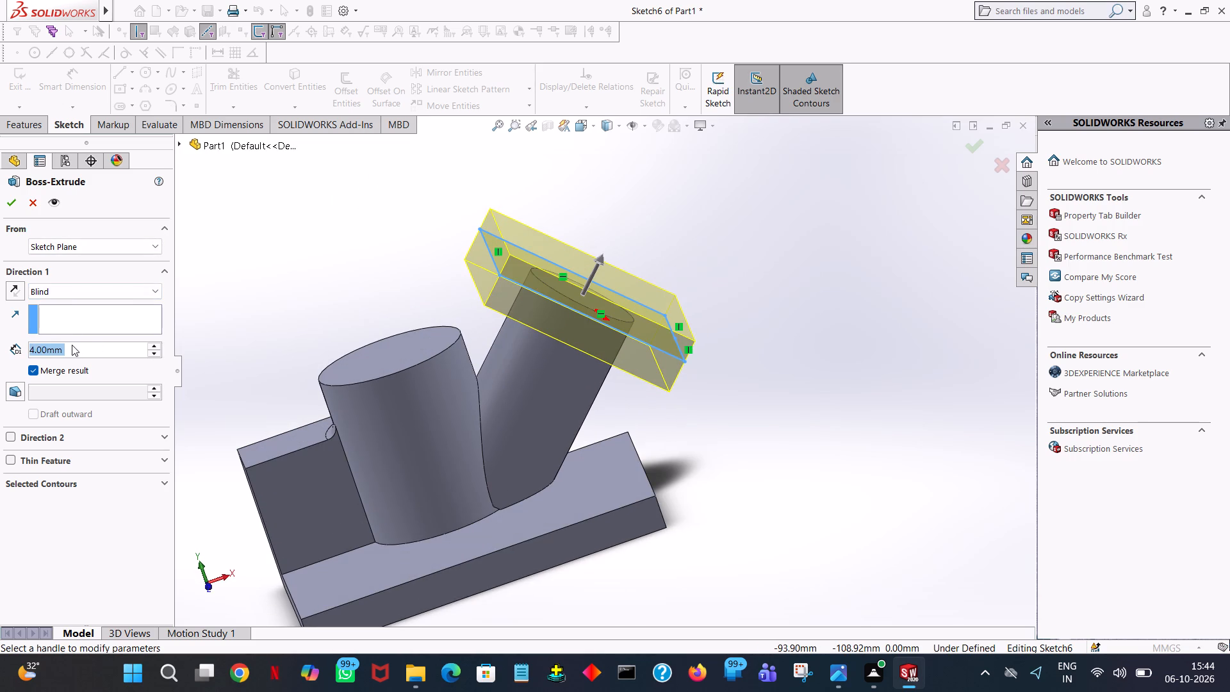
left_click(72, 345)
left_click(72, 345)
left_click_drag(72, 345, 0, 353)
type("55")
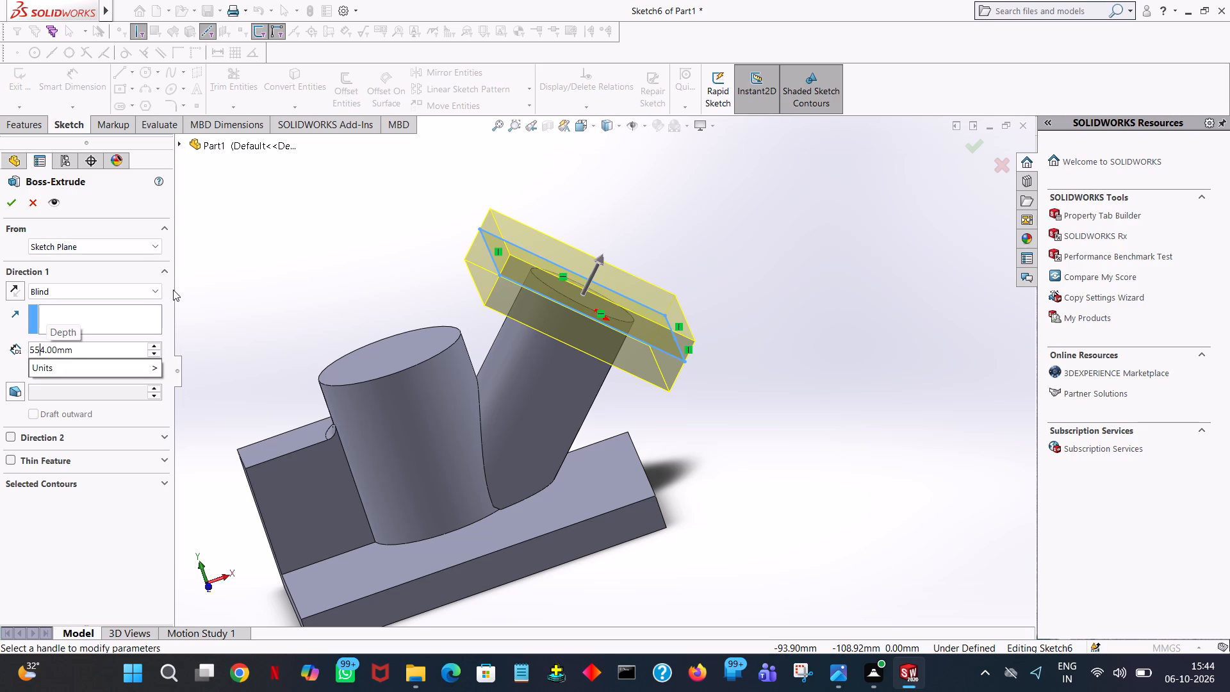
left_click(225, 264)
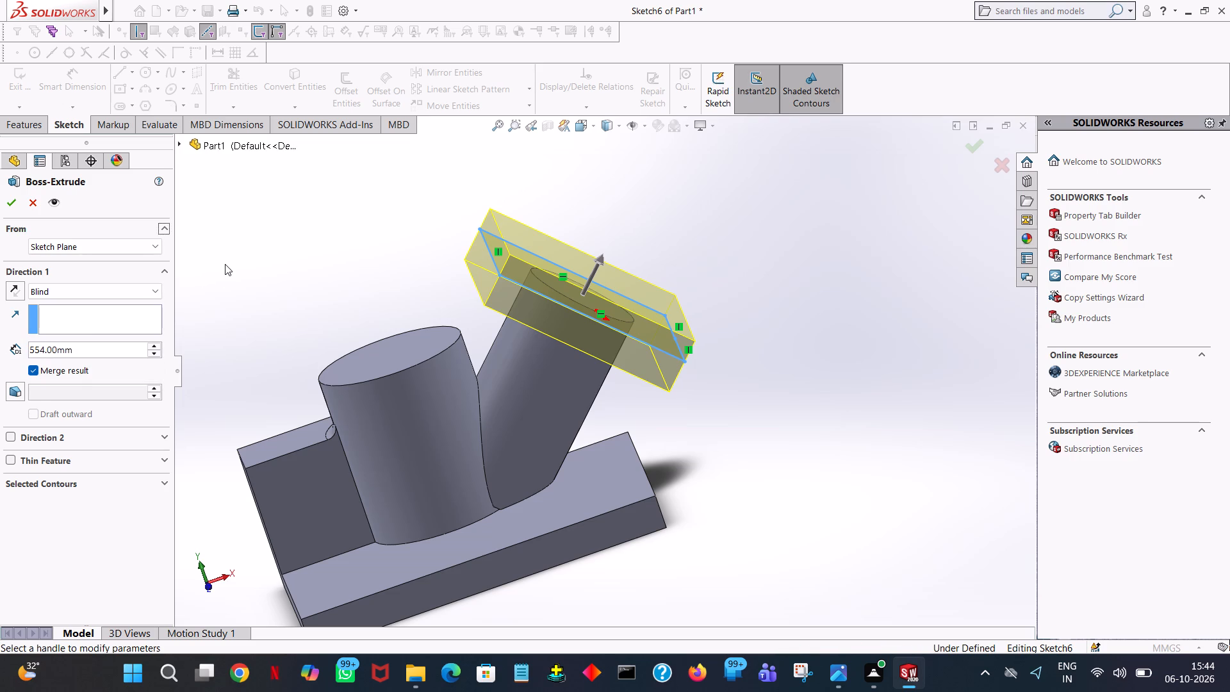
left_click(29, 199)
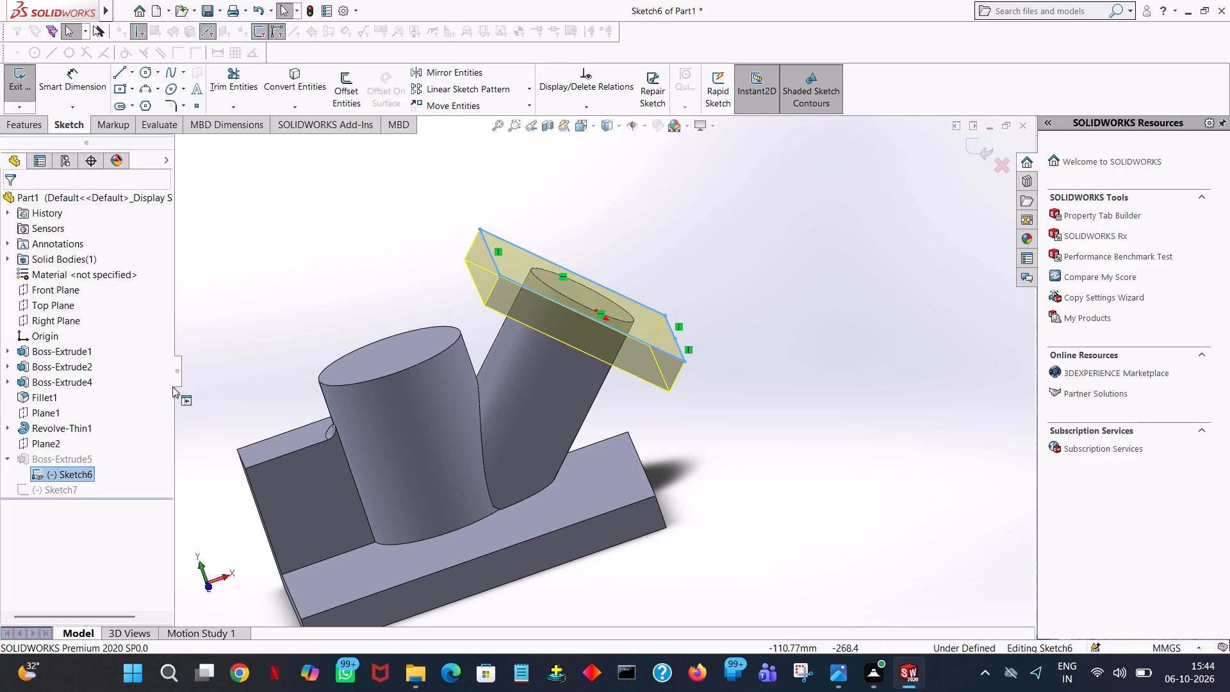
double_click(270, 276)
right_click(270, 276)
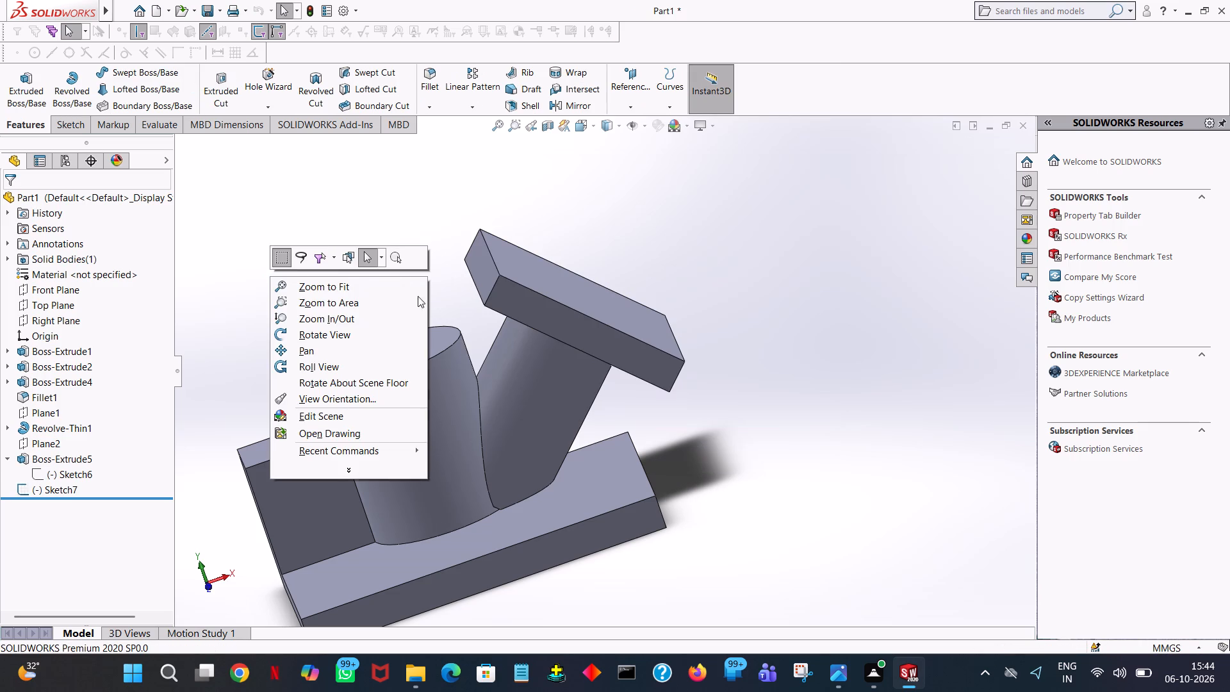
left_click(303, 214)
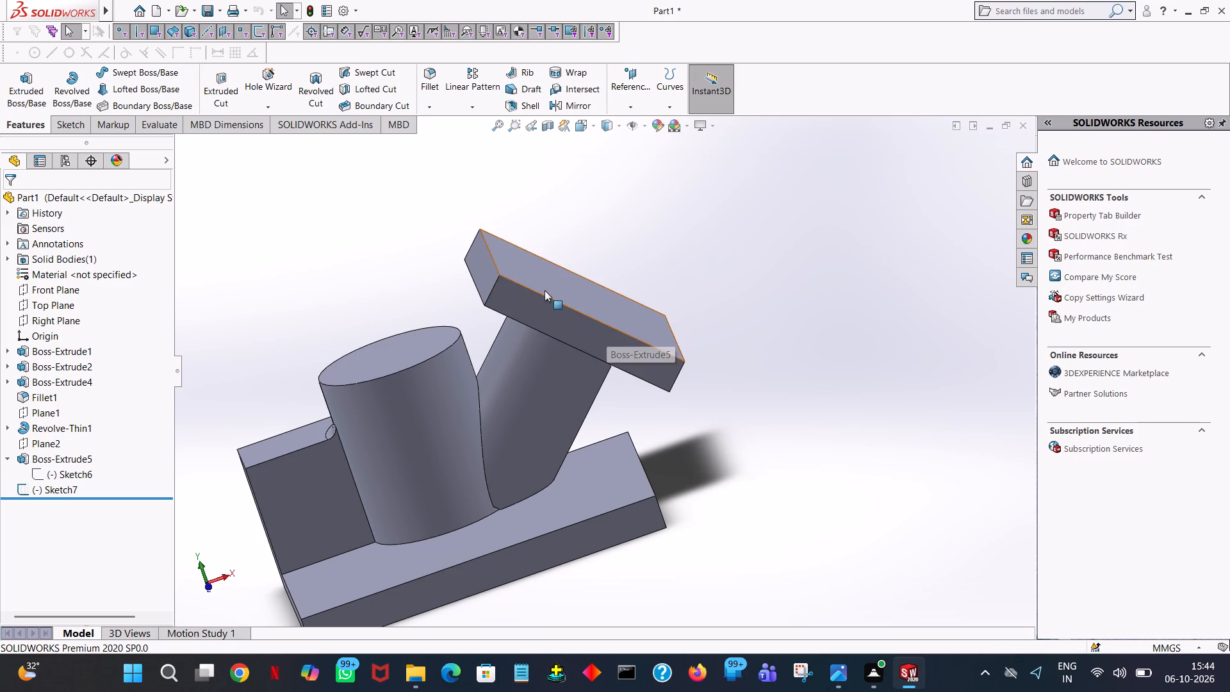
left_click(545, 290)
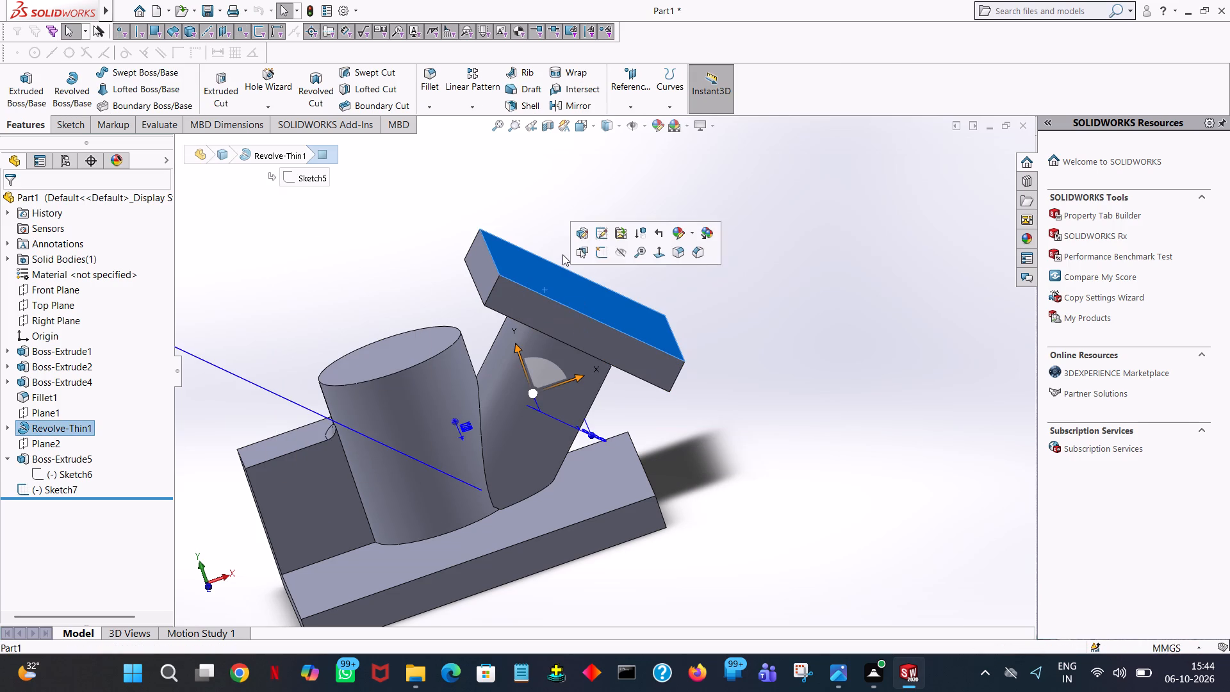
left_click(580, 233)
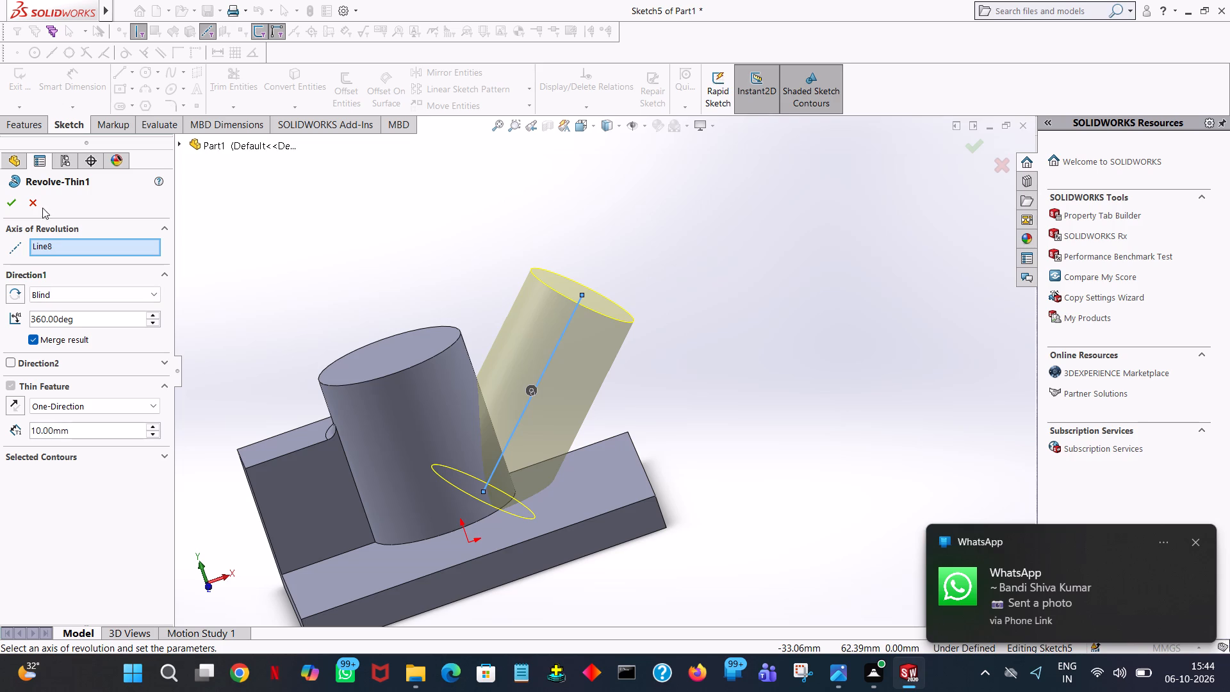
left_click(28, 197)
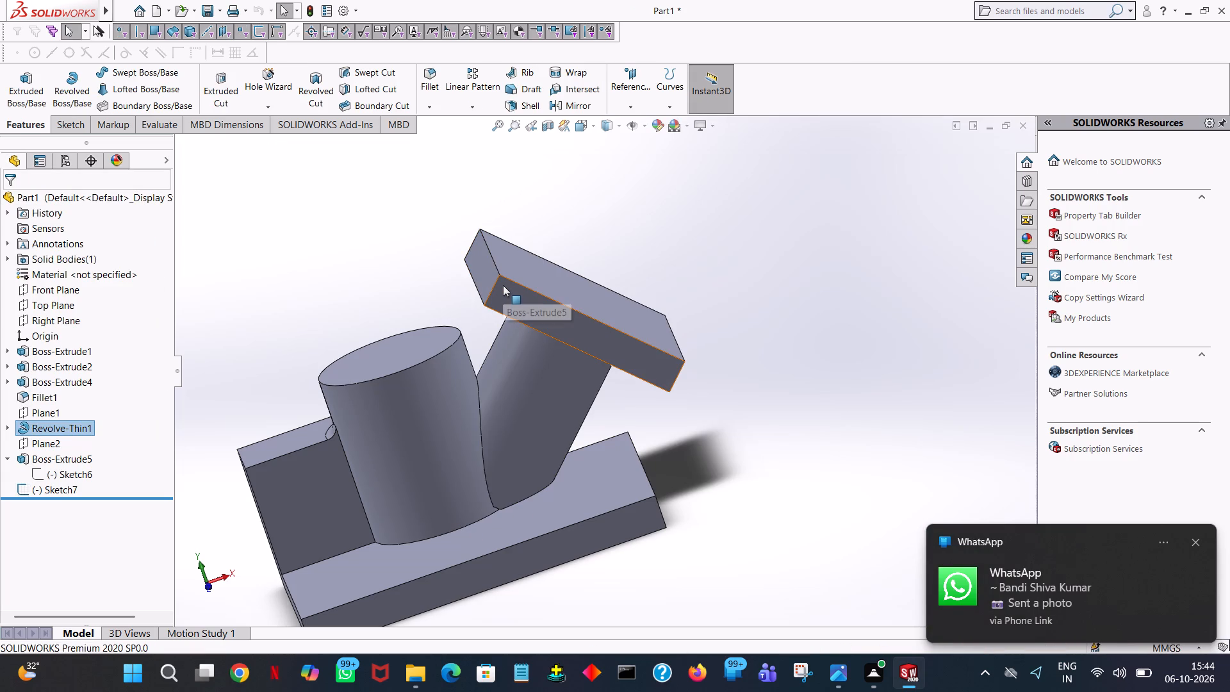
Set the extrusion depth of the square flange on the inclined branch to 4 mm.
left_click(503, 285)
right_click(503, 285)
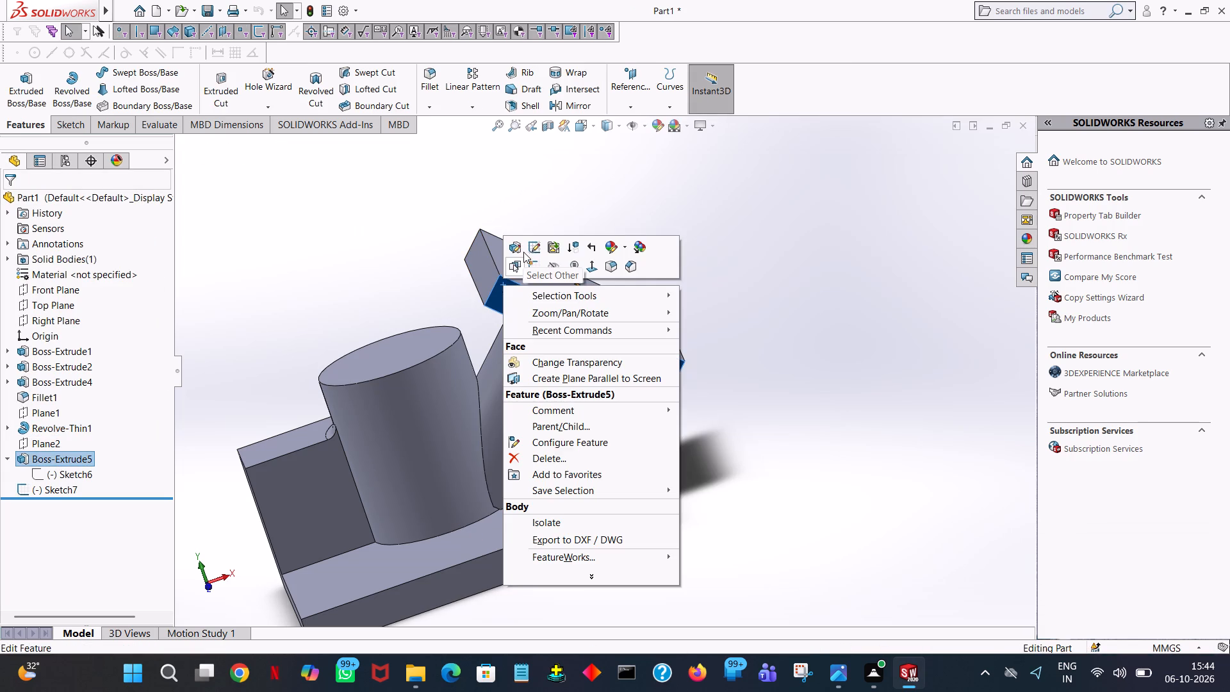
left_click(523, 251)
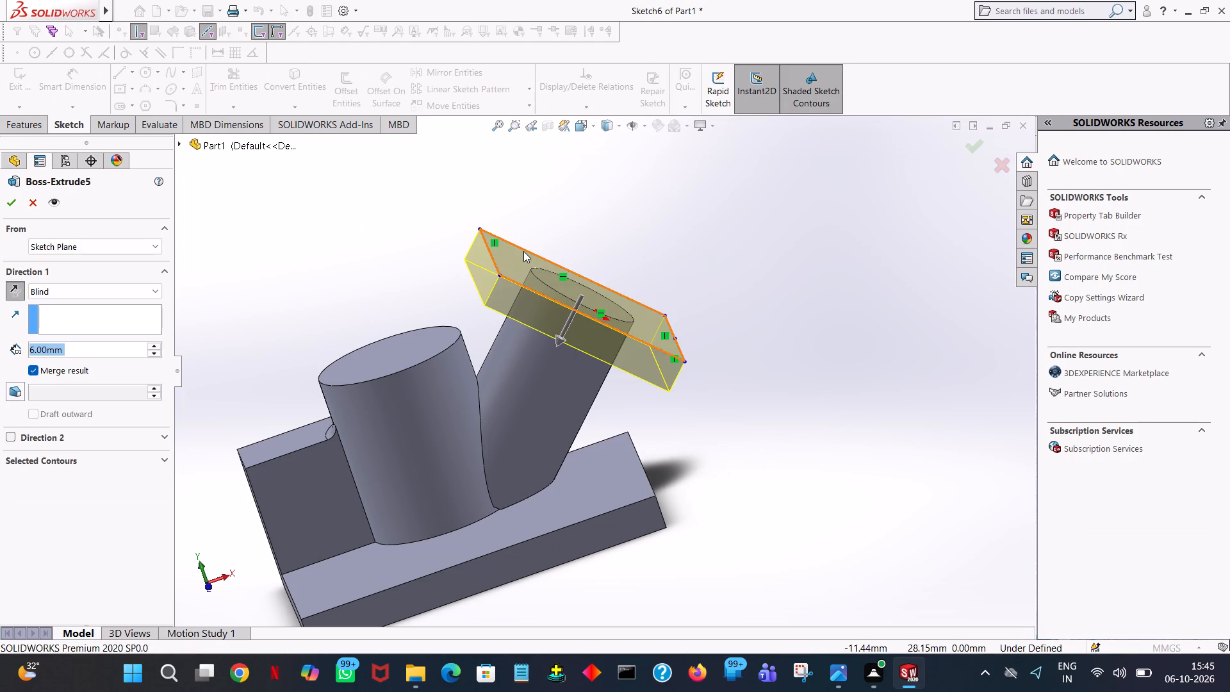
key("4")
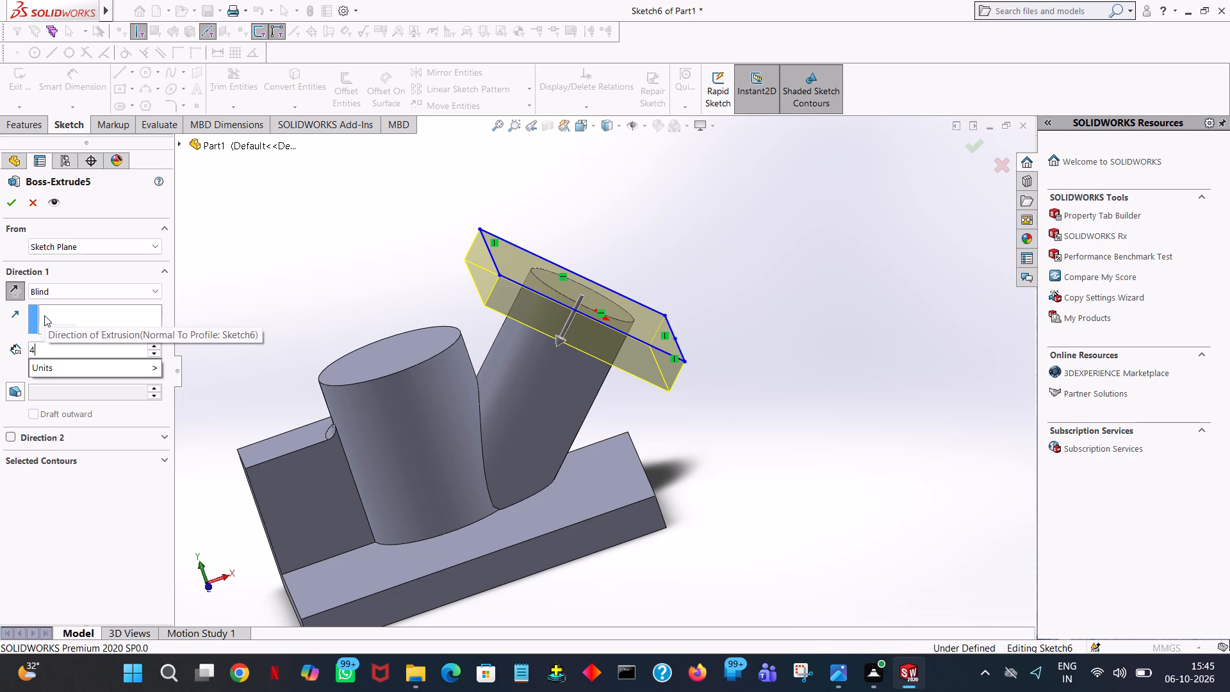
left_click(381, 218)
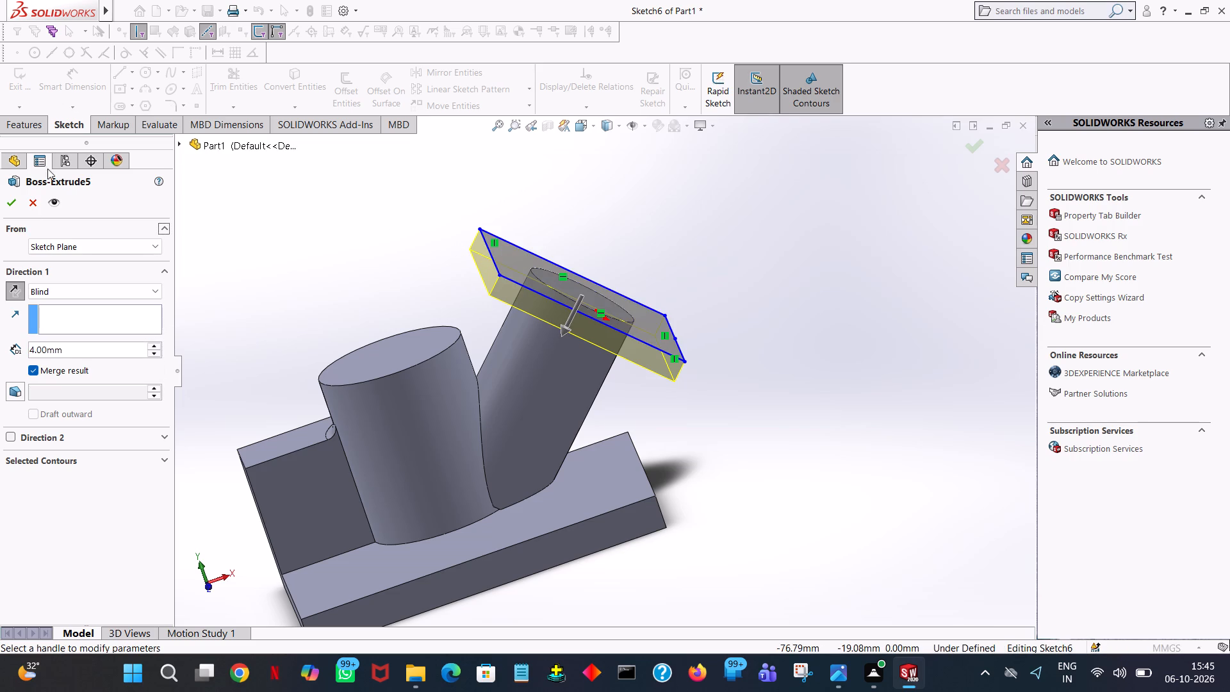
left_click(10, 206)
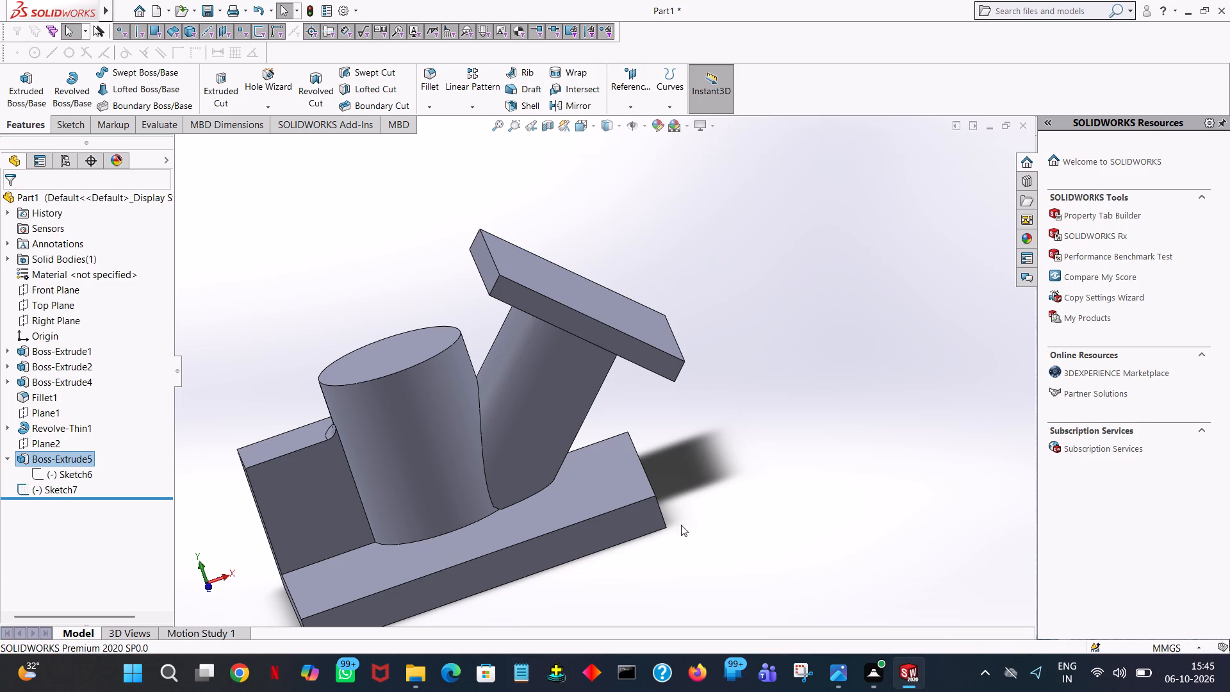
Start a boss sketch on the square flange's side face and draw a 6 mm line inward from its outer edge's midpoint, perpendicular to that edge.
left_click(28, 90)
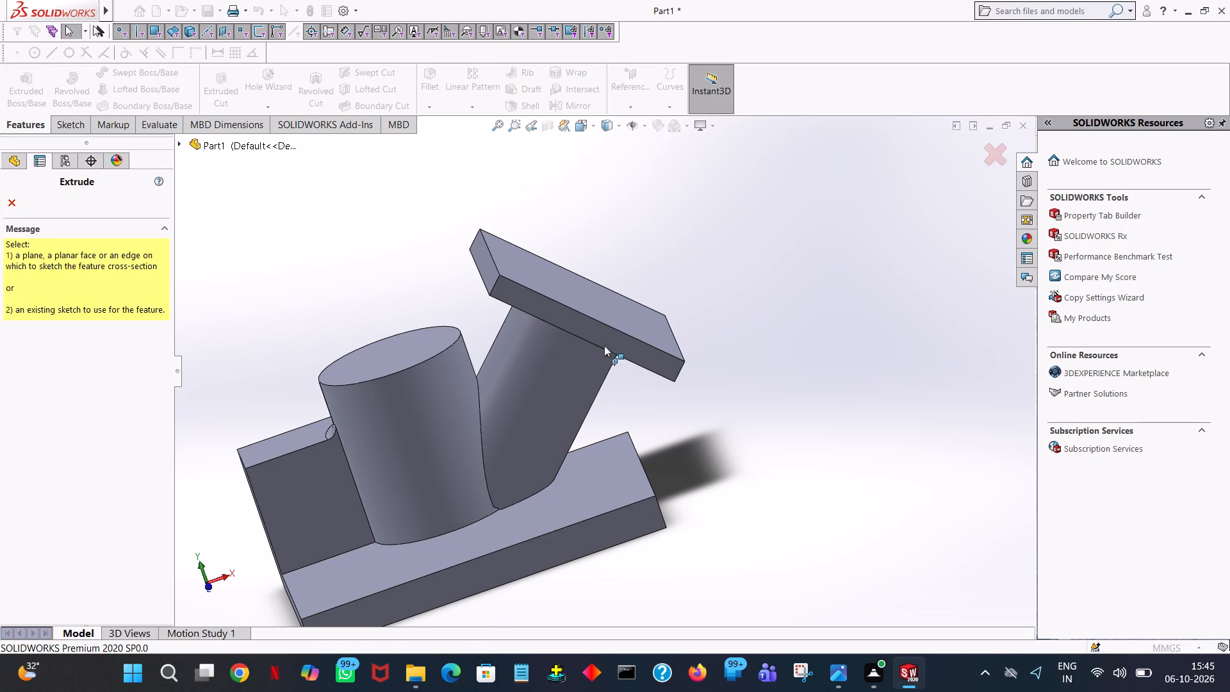
left_click(571, 320)
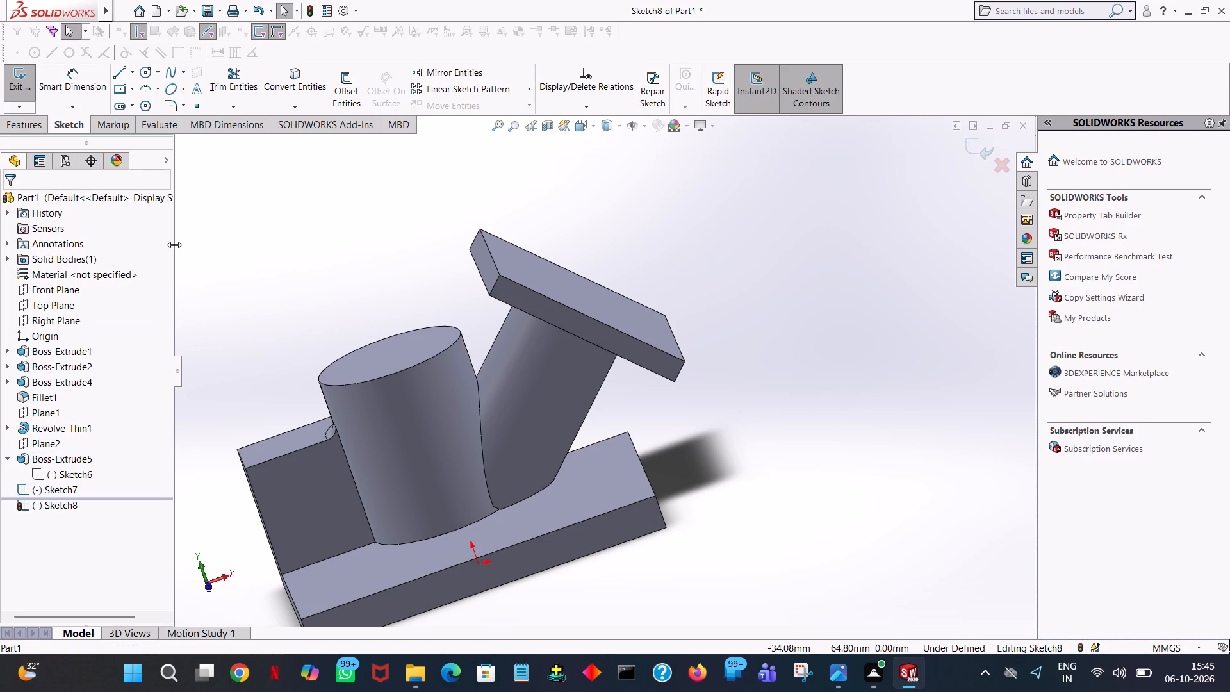
key("space")
left_click(156, 97)
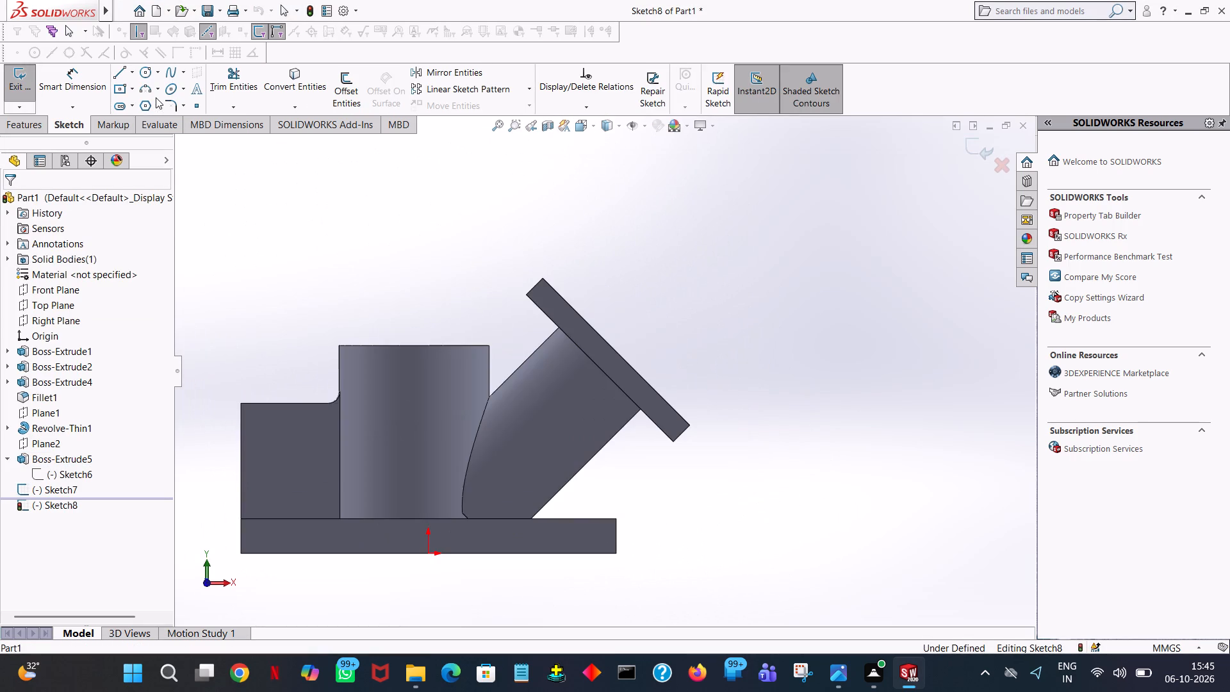
left_click(120, 73)
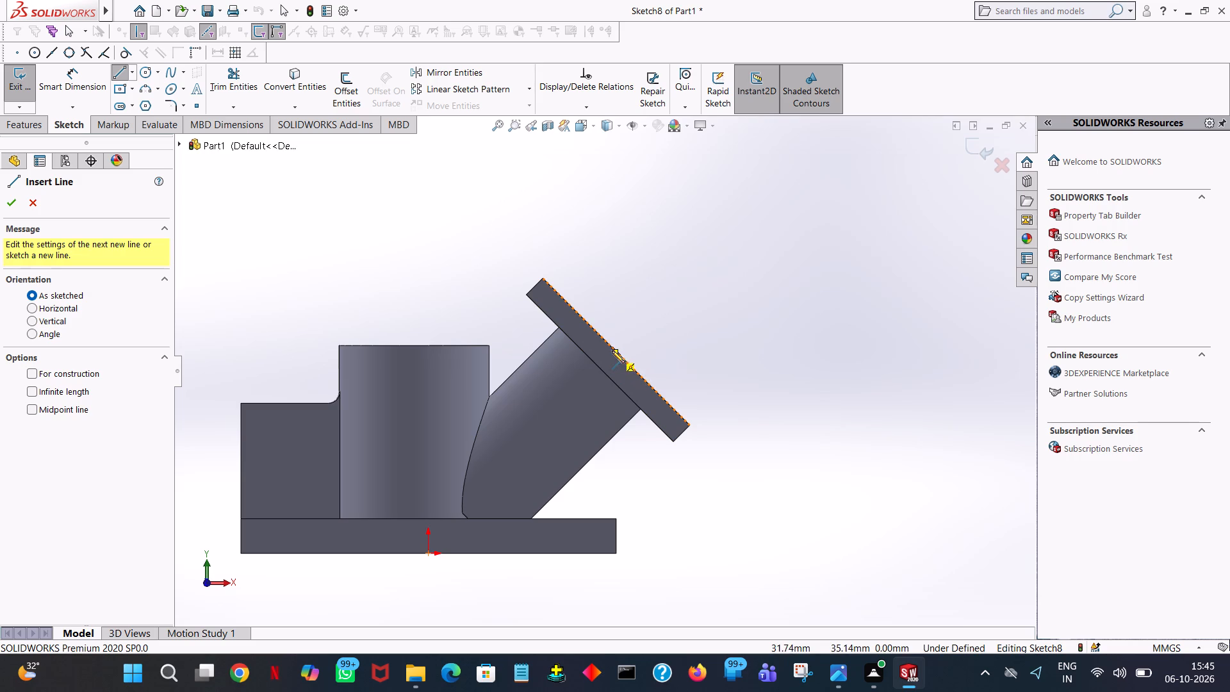
left_click(616, 350)
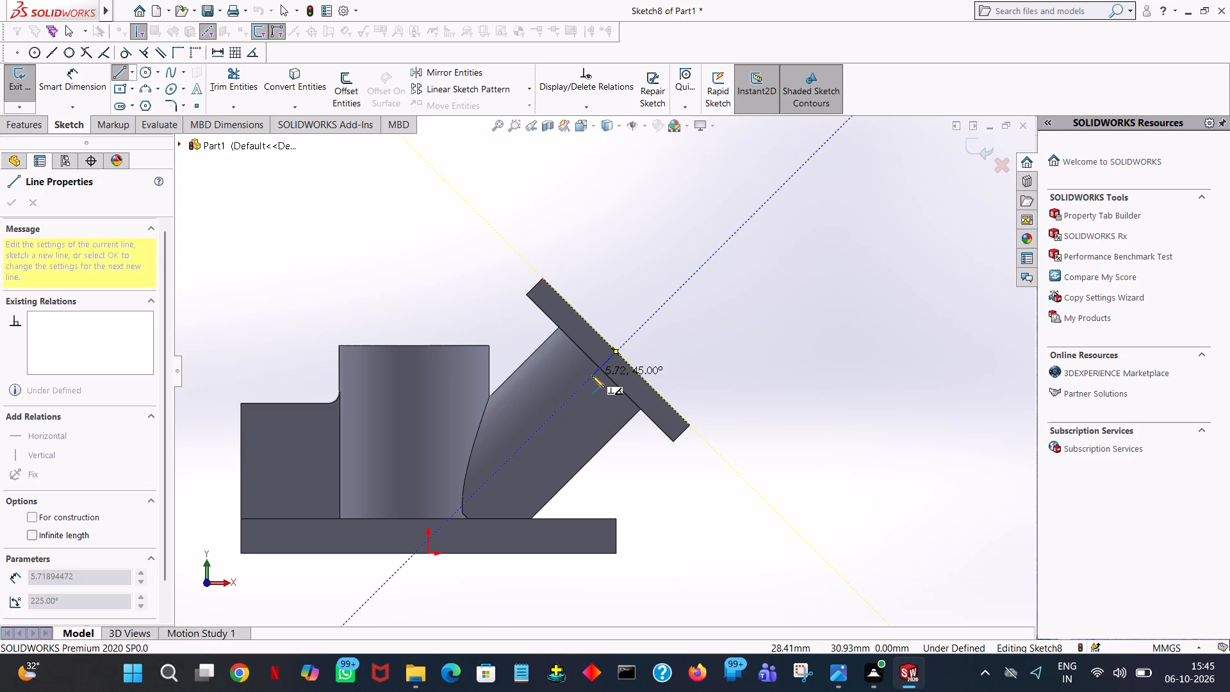
left_click(592, 375)
key("6")
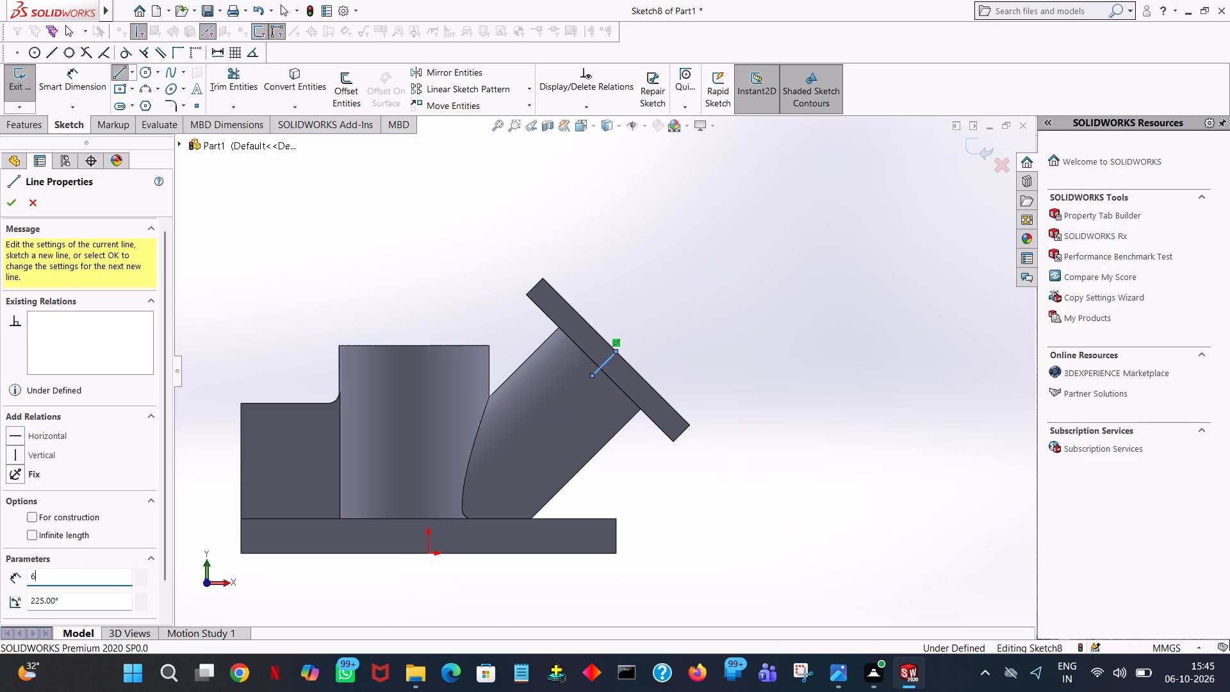
key("Return")
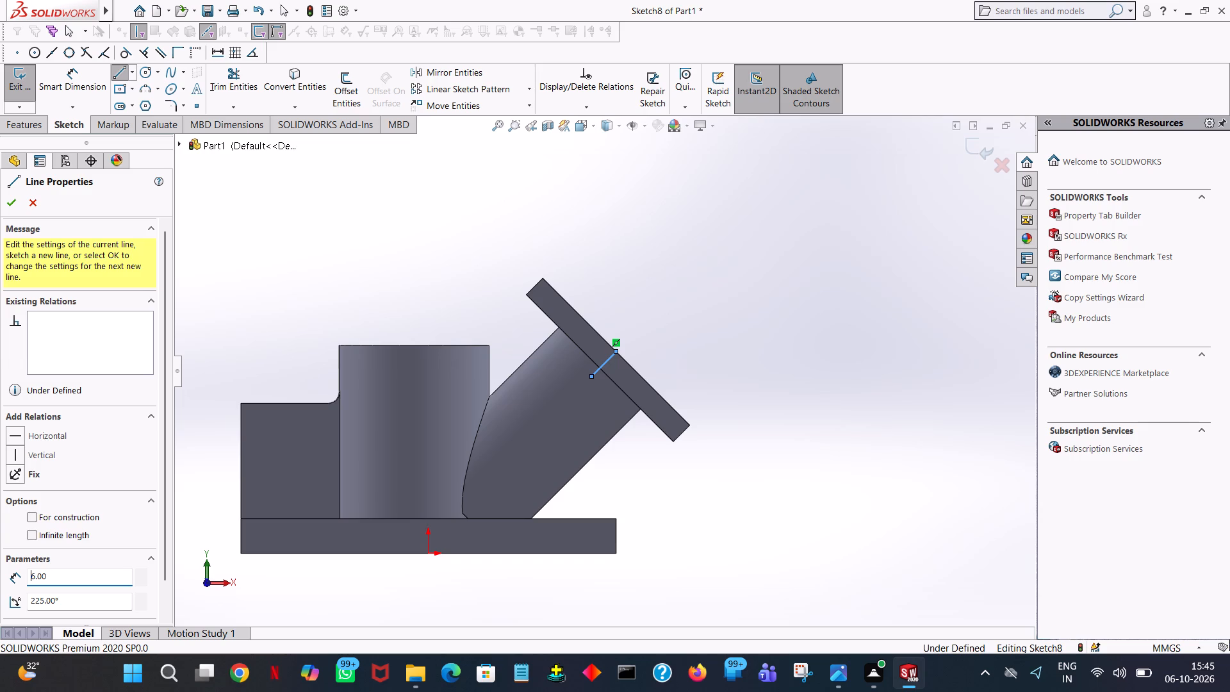
right_click(592, 375)
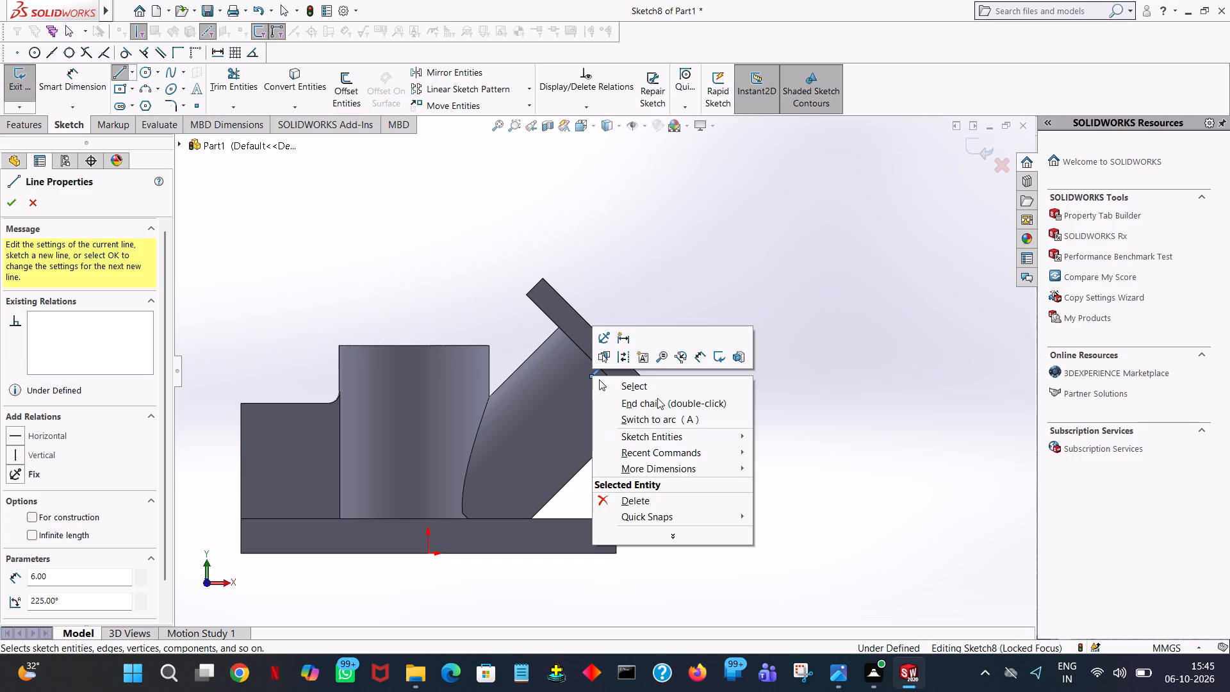
left_click(655, 386)
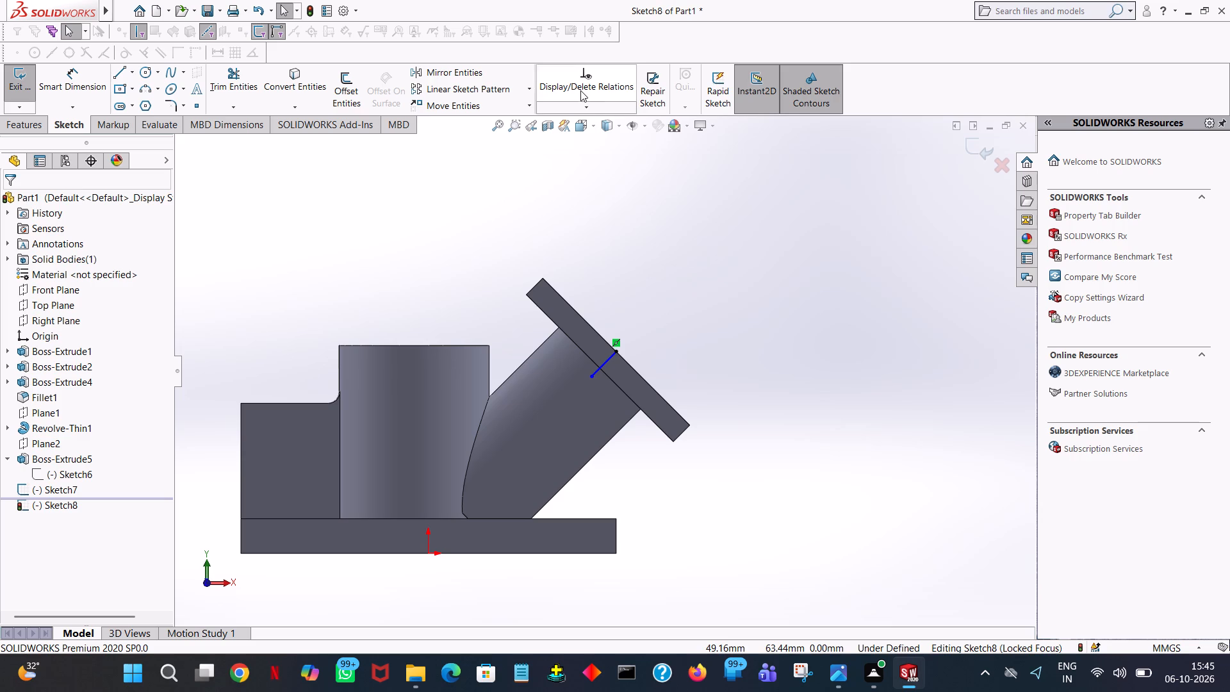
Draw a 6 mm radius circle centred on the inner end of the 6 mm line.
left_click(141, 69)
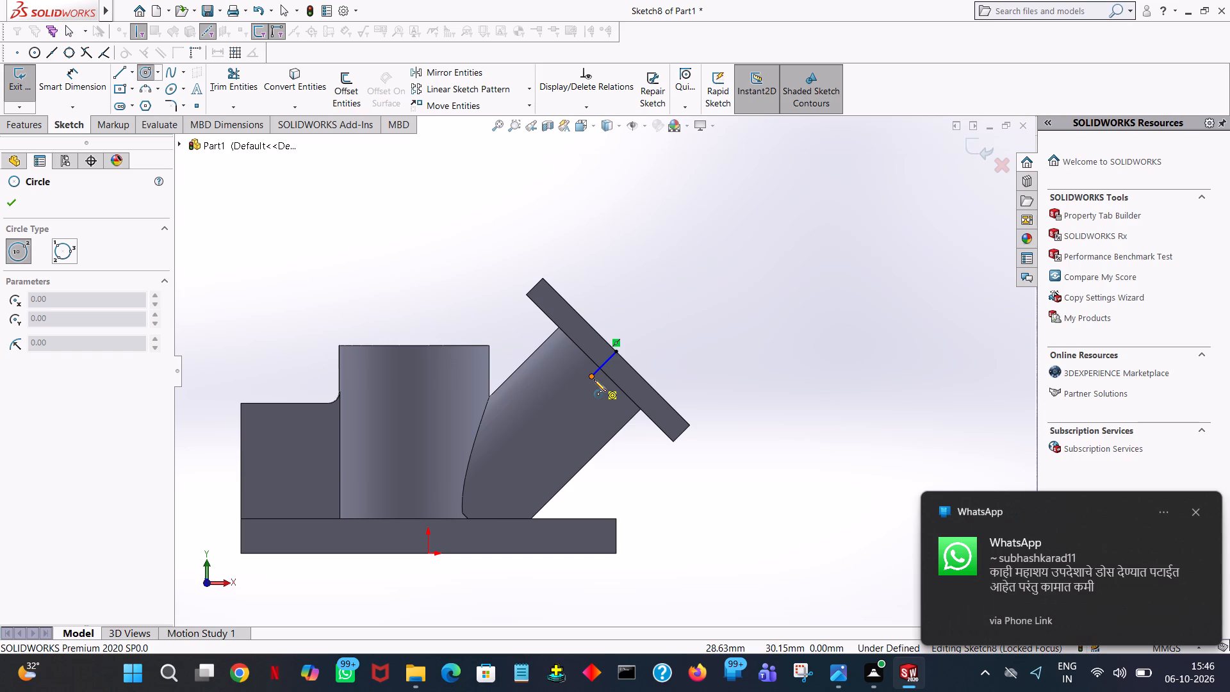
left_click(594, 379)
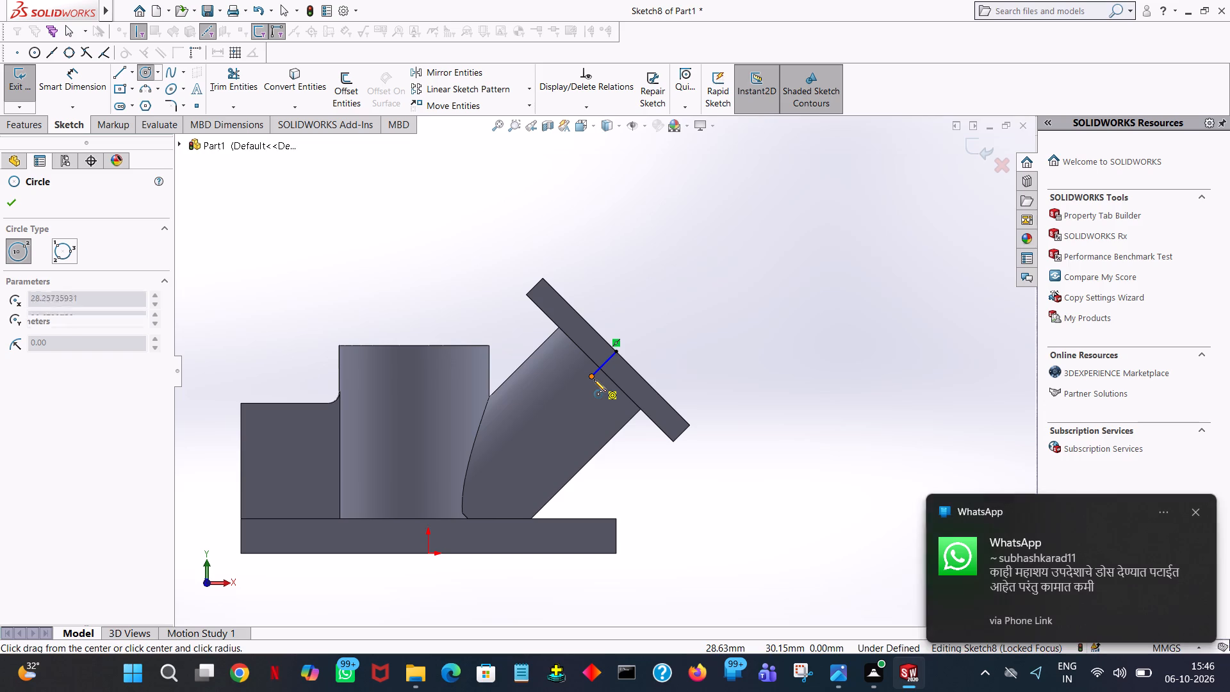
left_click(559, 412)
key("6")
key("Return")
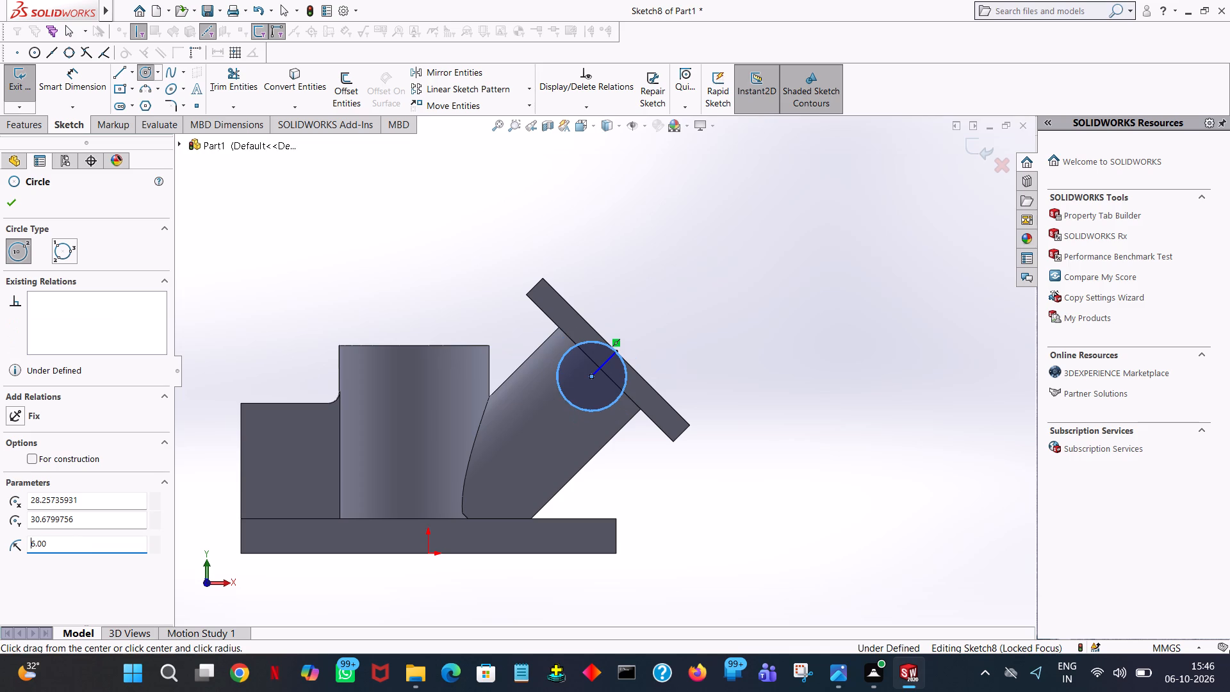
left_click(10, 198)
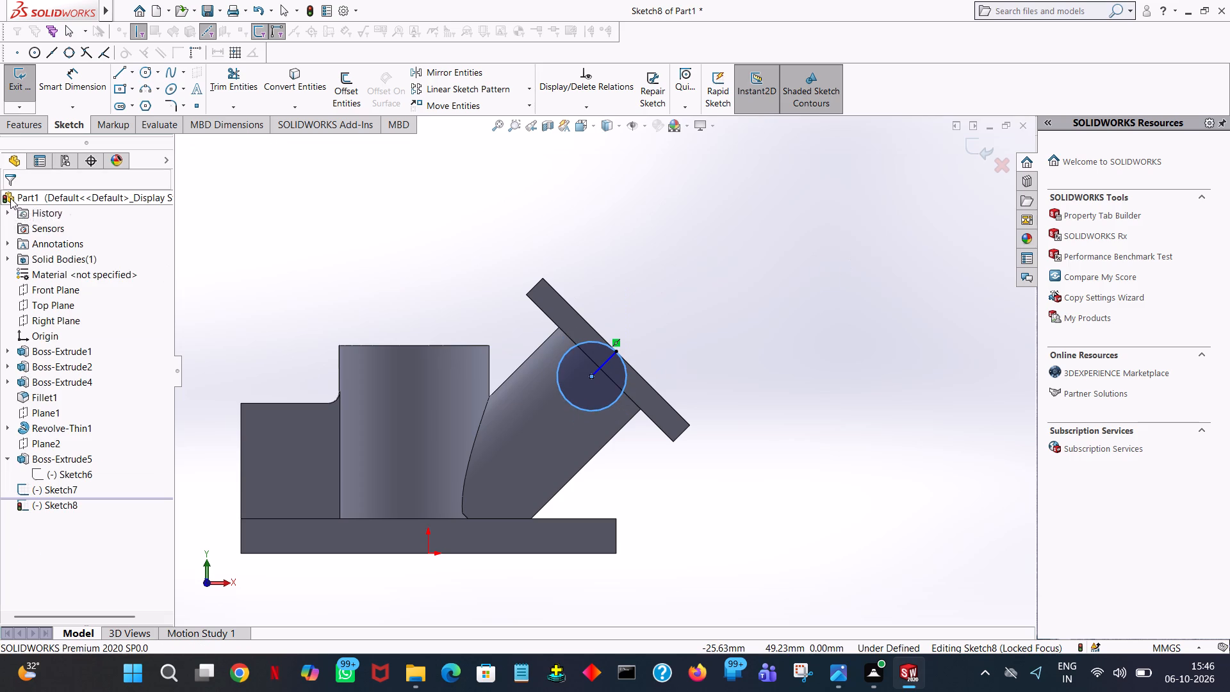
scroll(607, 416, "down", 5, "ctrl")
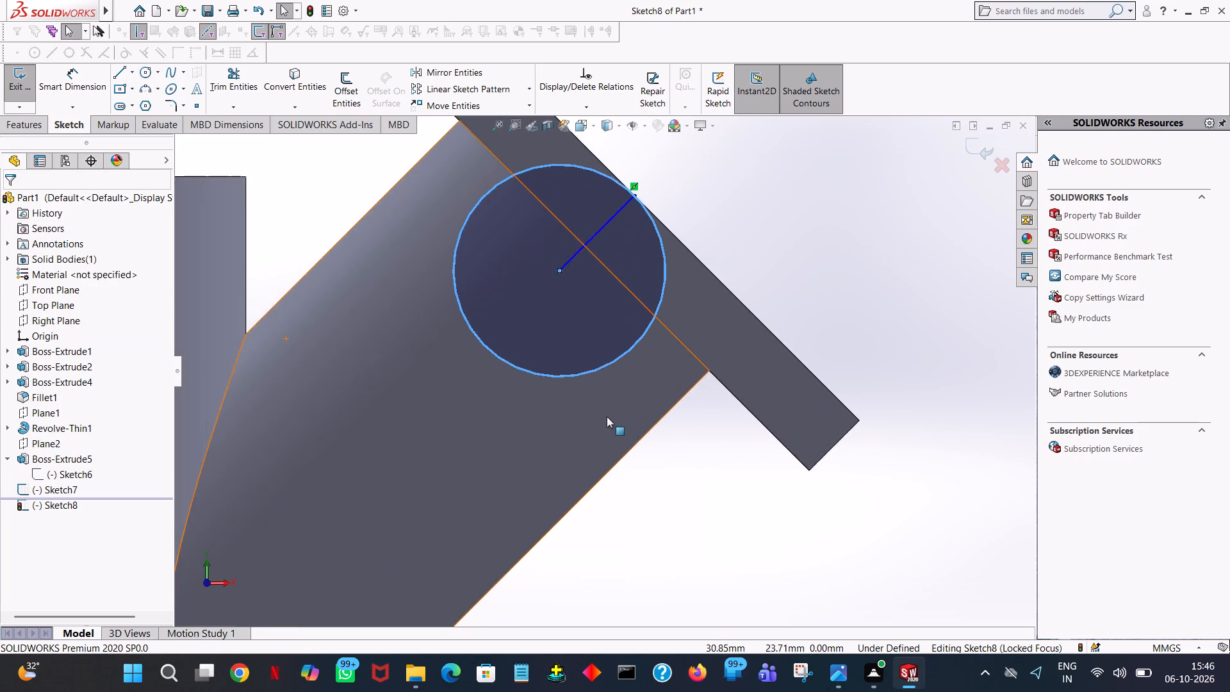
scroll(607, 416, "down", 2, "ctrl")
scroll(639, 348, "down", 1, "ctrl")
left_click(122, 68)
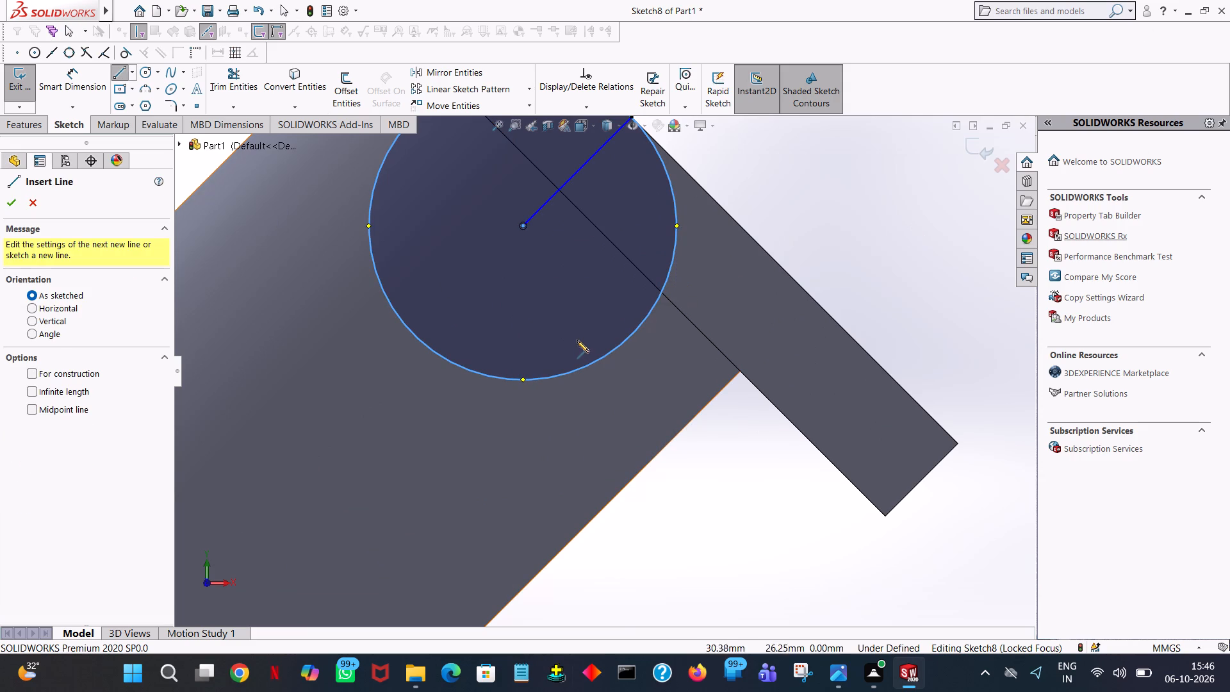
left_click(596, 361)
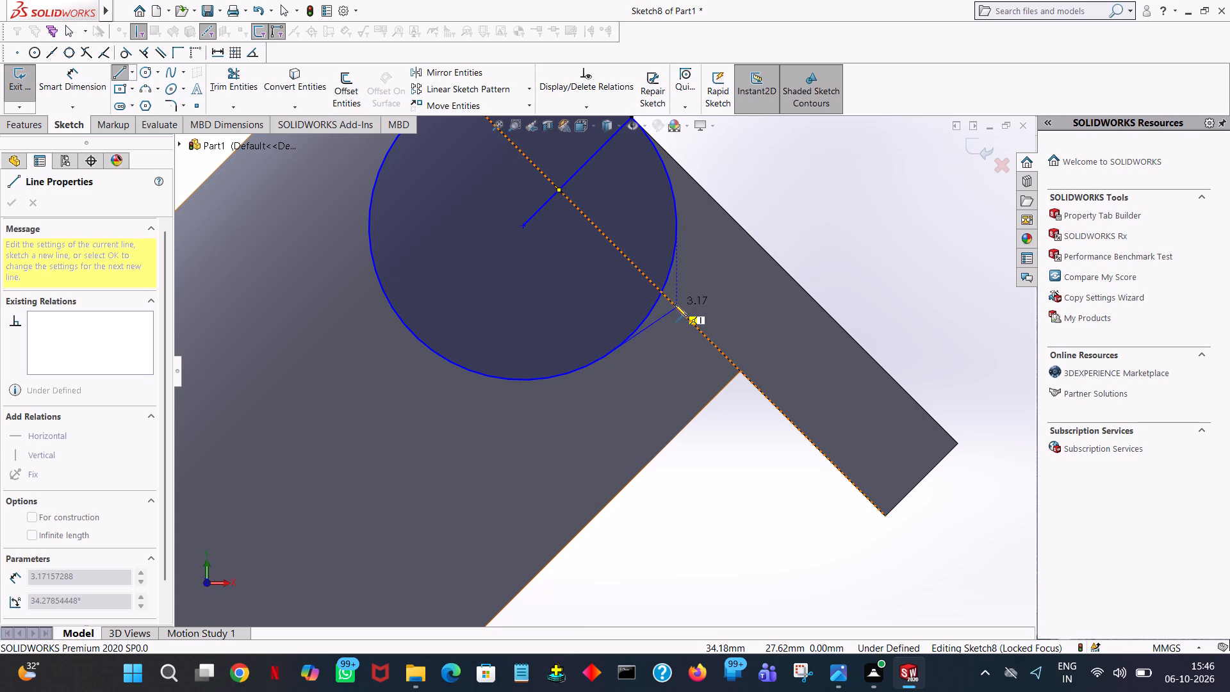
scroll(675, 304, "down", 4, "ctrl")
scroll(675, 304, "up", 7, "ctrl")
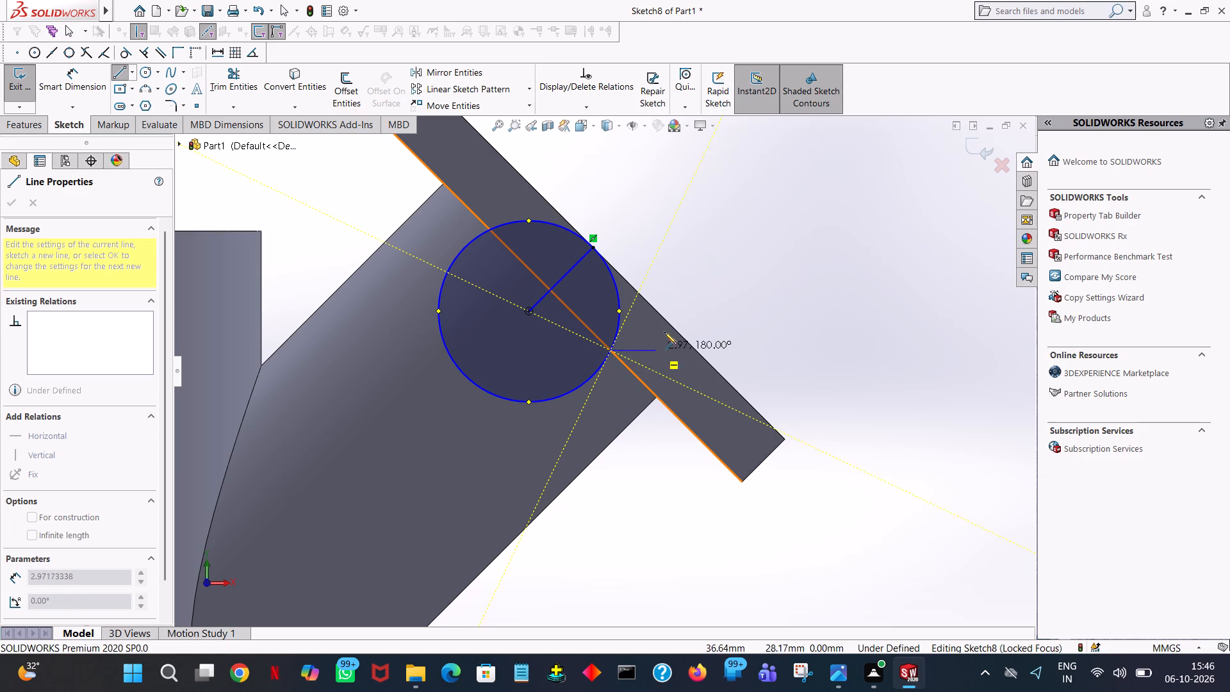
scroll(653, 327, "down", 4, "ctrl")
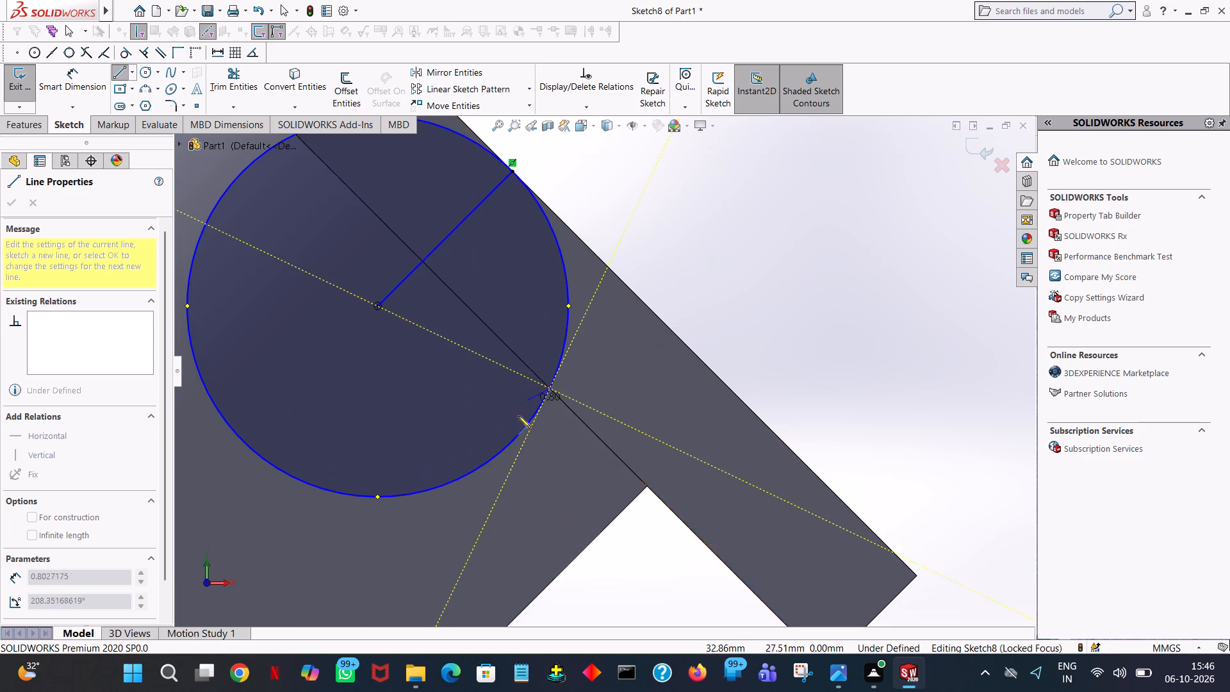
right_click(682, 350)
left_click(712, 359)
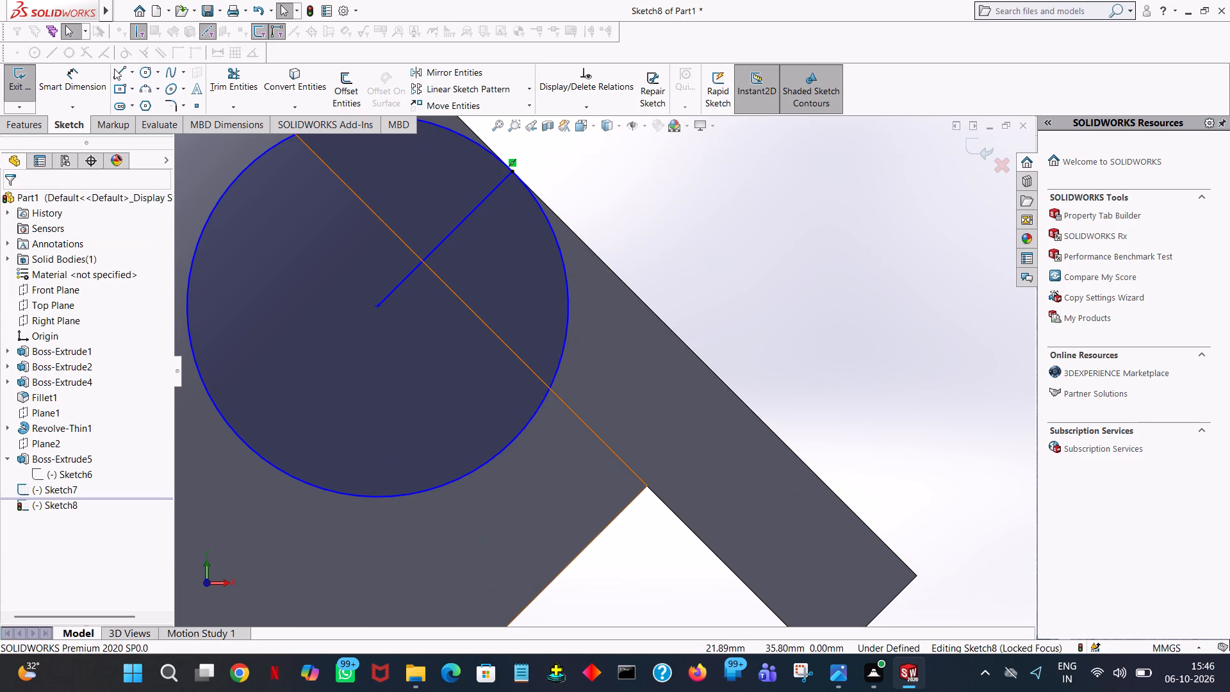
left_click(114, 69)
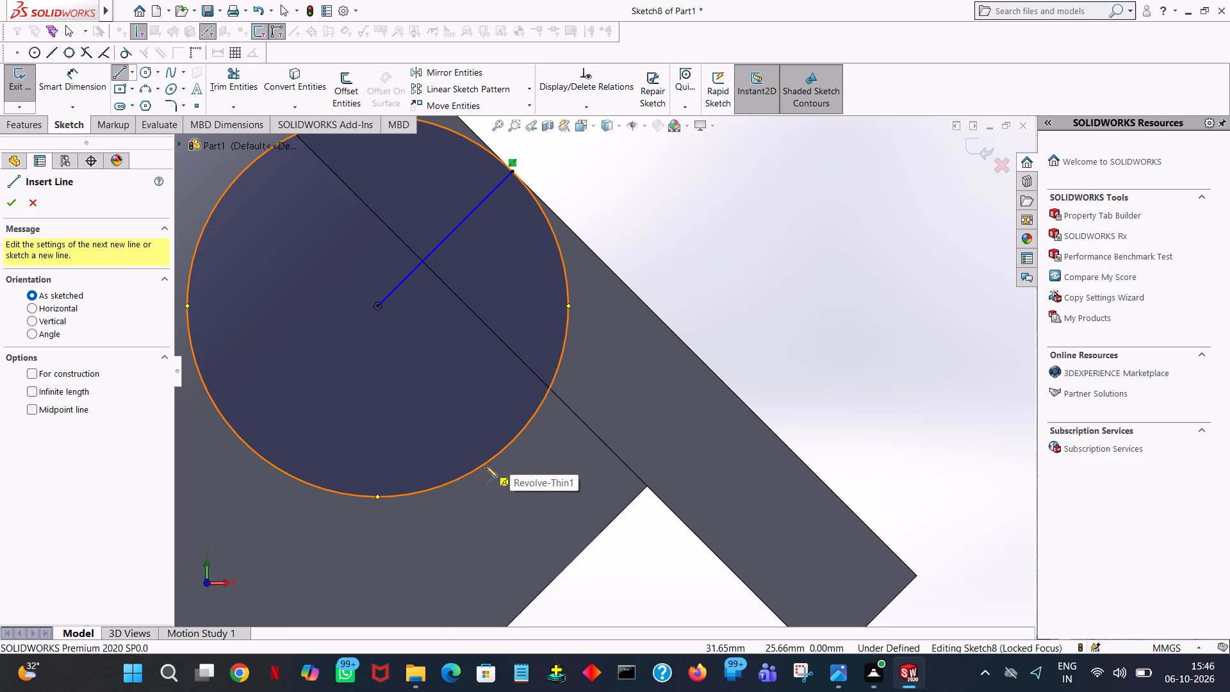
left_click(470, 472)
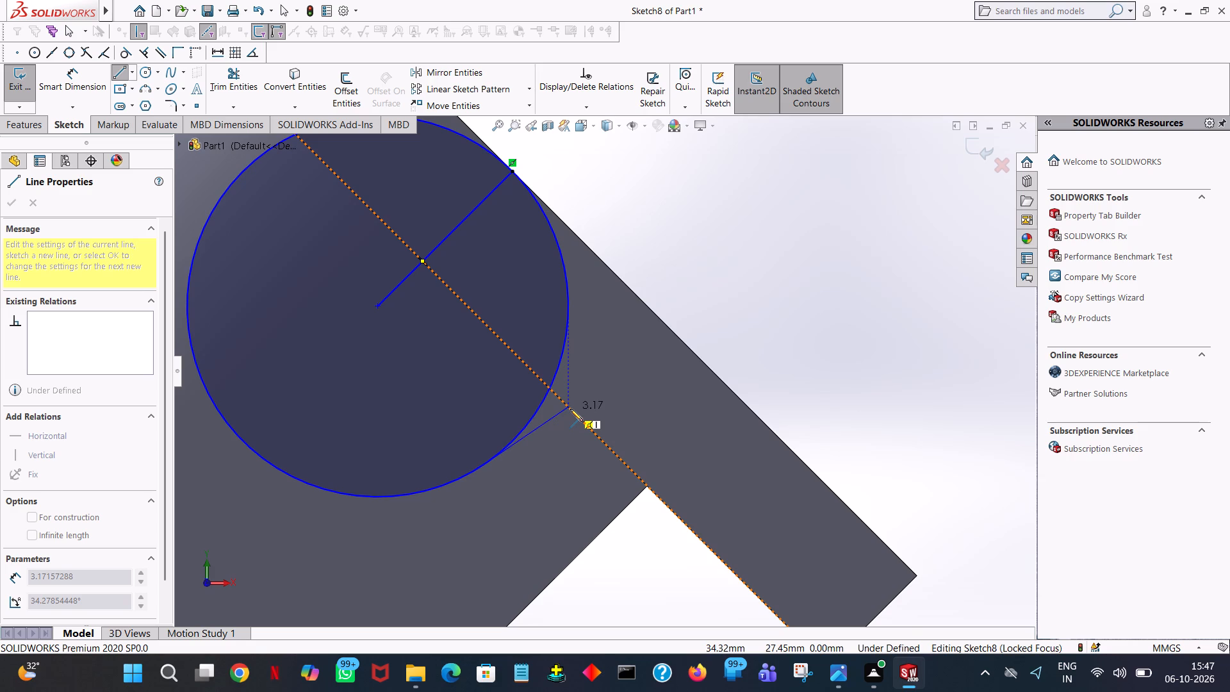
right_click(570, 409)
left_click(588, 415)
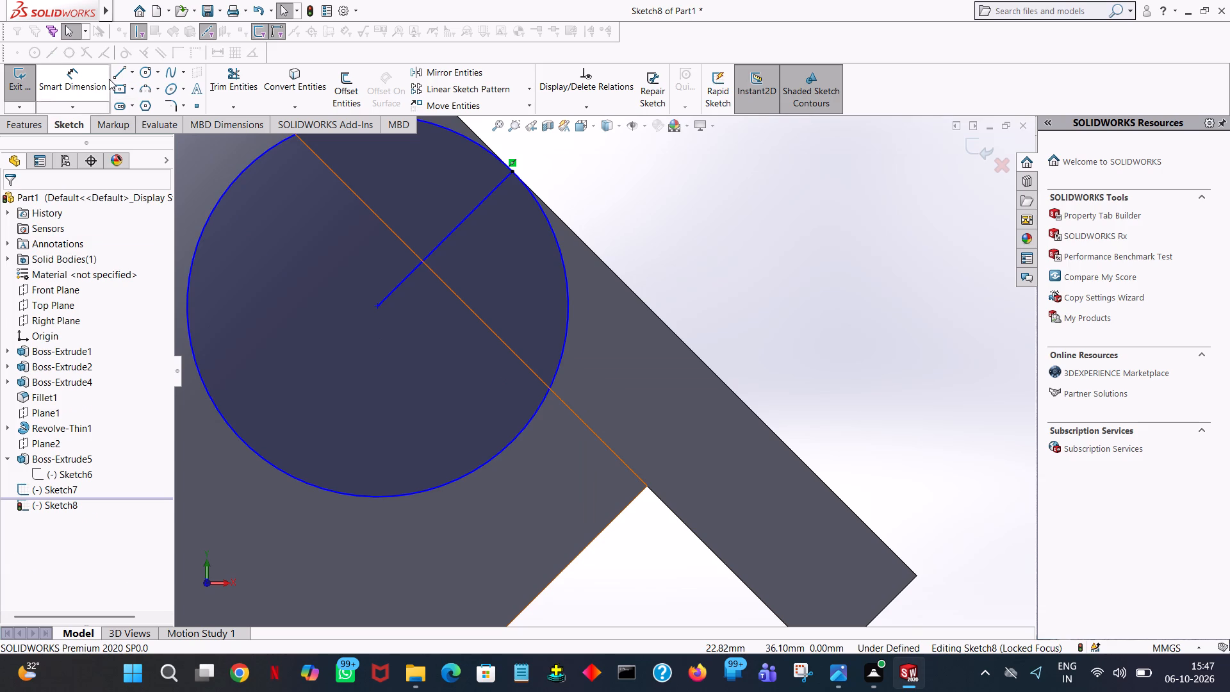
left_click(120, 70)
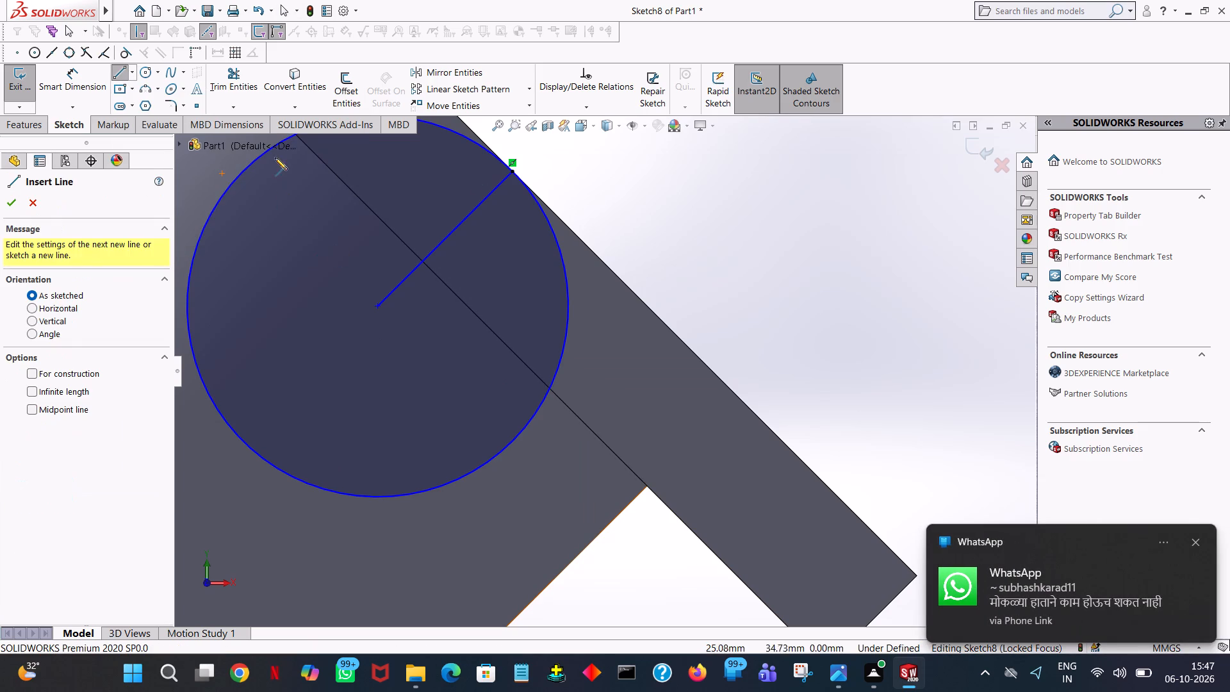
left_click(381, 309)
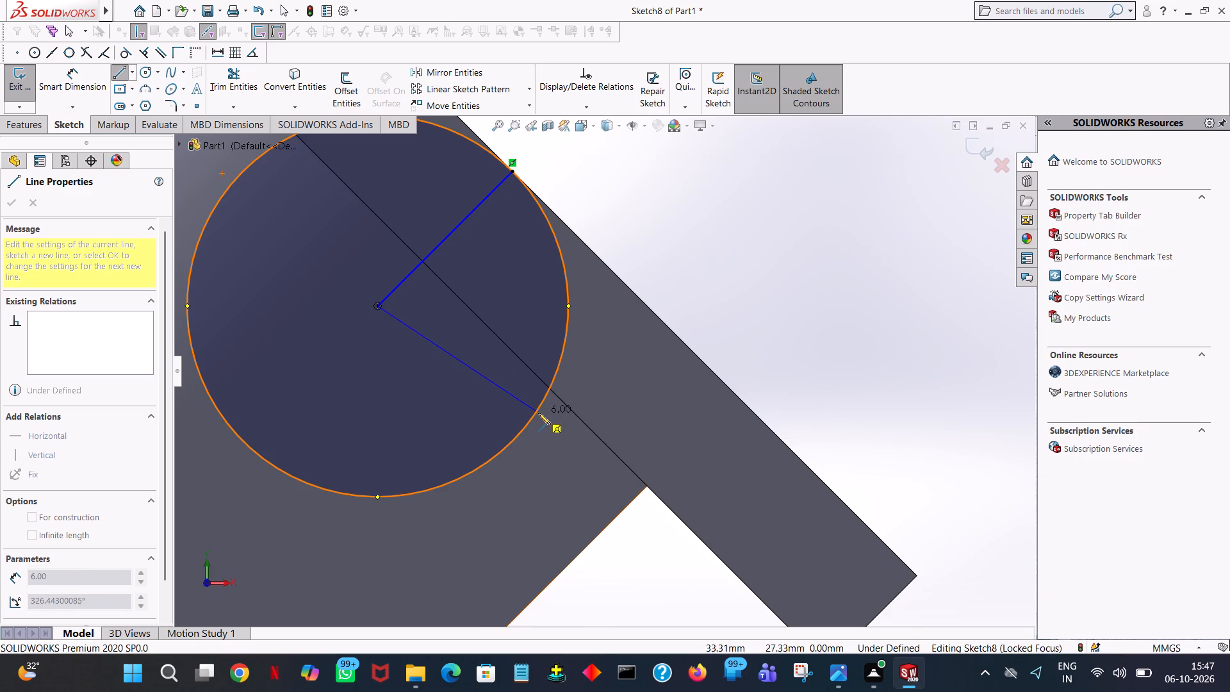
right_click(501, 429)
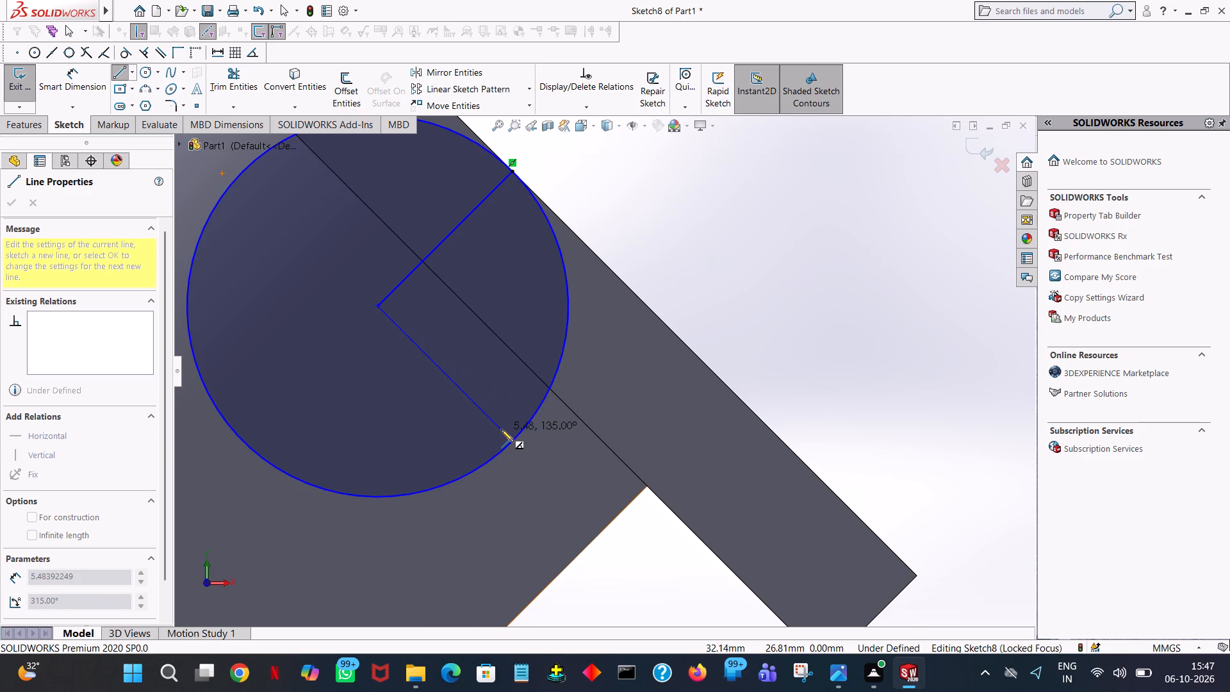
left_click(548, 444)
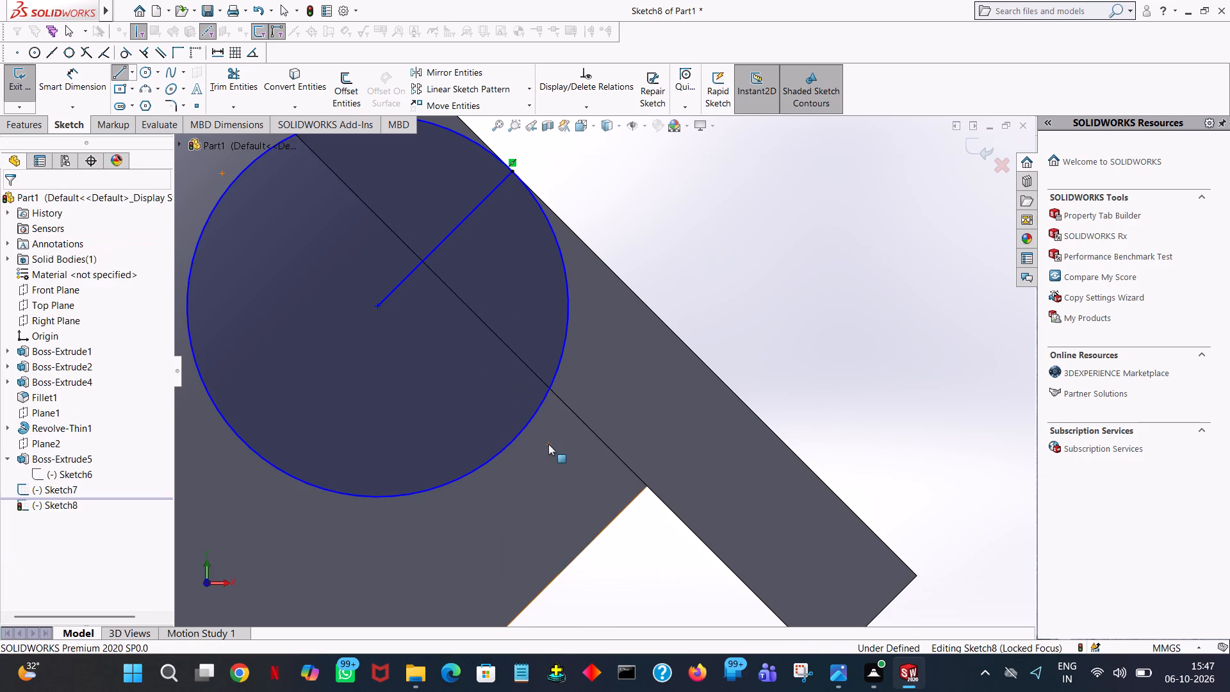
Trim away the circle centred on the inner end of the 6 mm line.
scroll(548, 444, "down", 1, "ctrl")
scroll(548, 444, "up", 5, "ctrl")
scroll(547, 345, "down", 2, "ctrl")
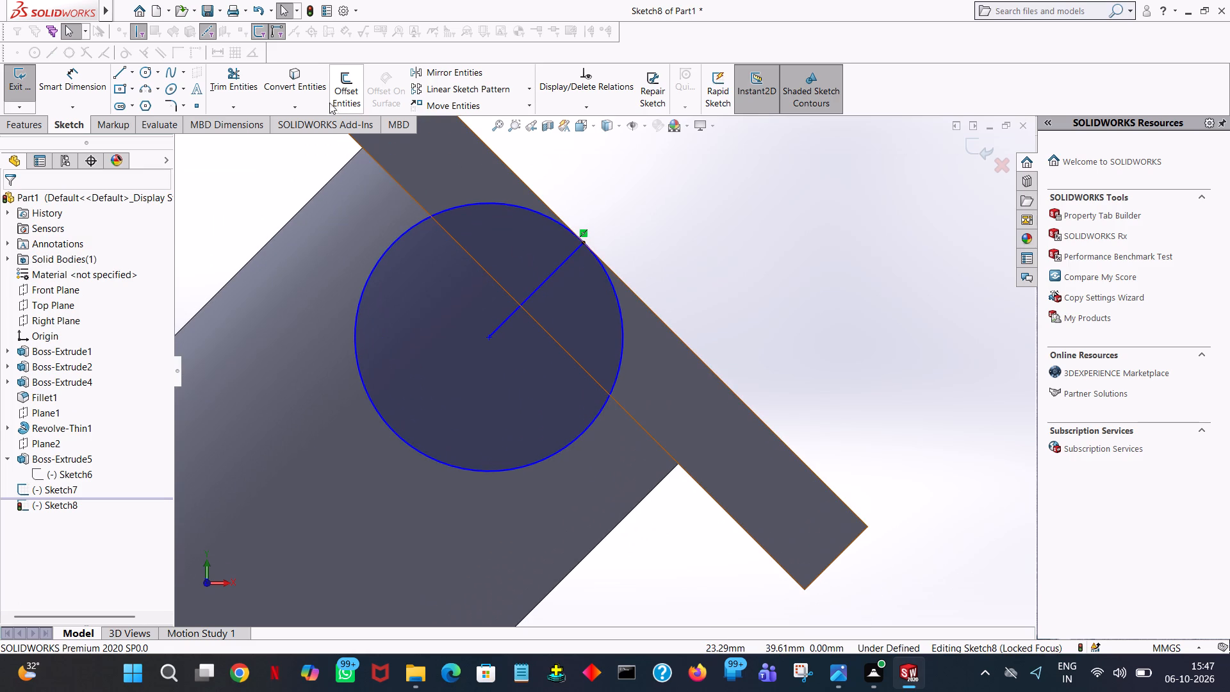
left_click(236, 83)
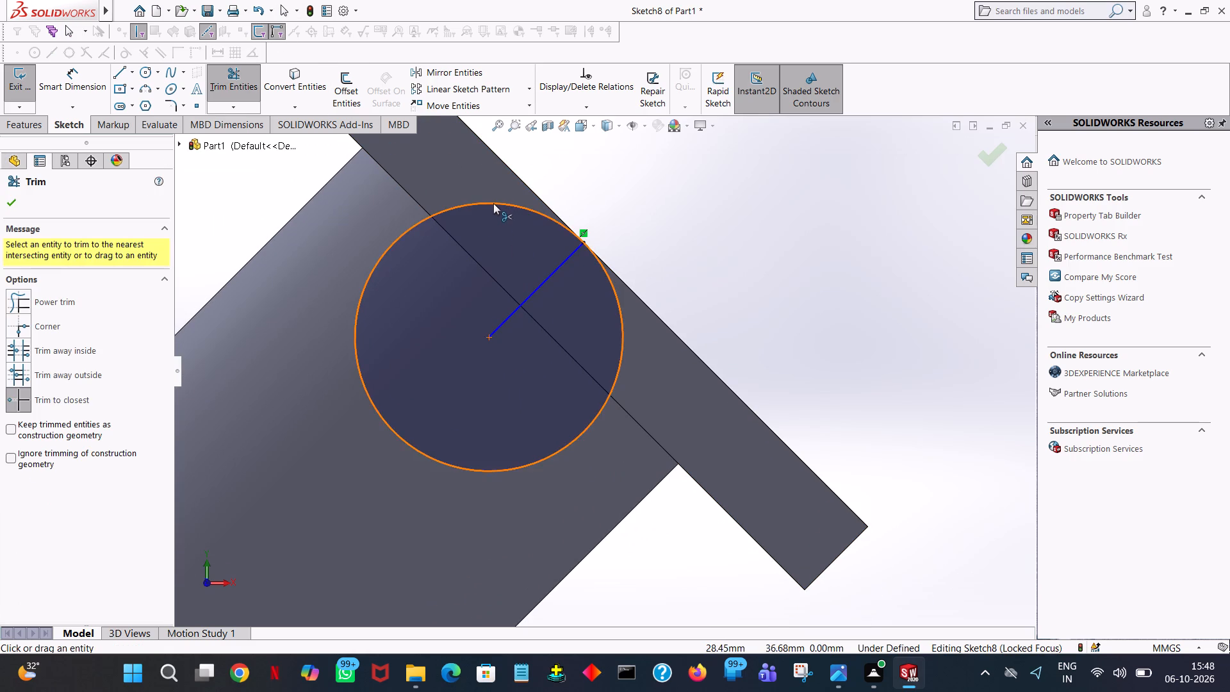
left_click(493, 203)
Draw a 6 mm radius circle centred on the line's inner end and passing through its outer end on the flange edge.
left_click(140, 75)
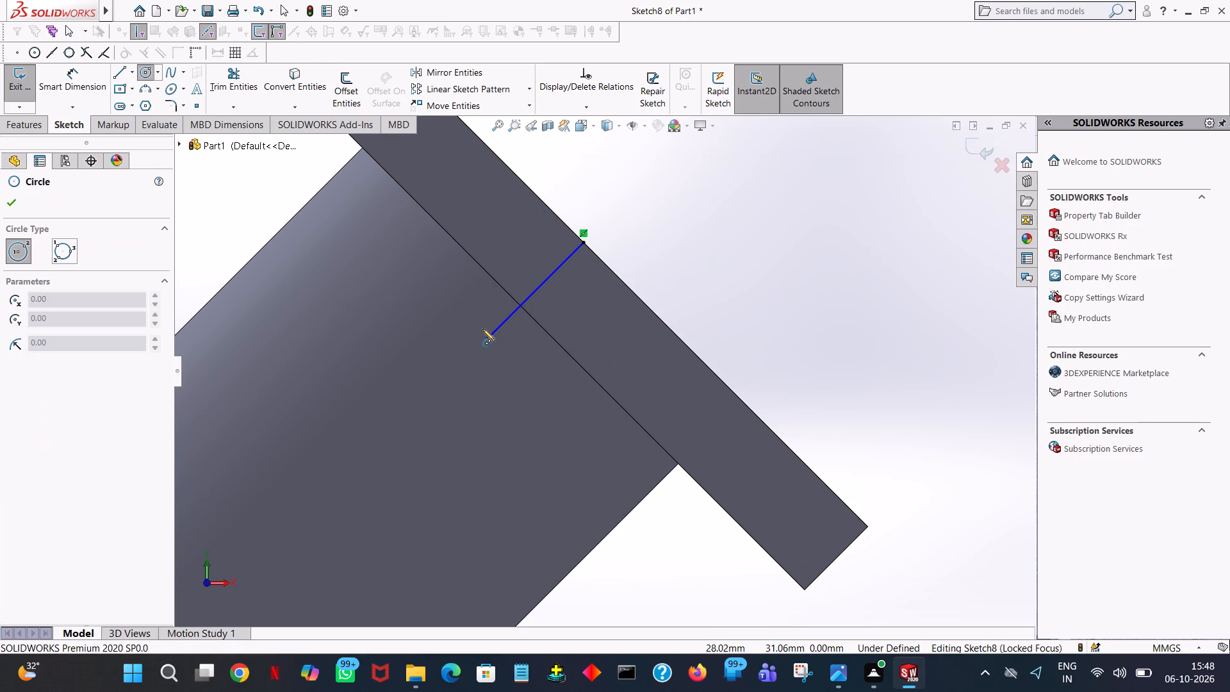
left_click(488, 340)
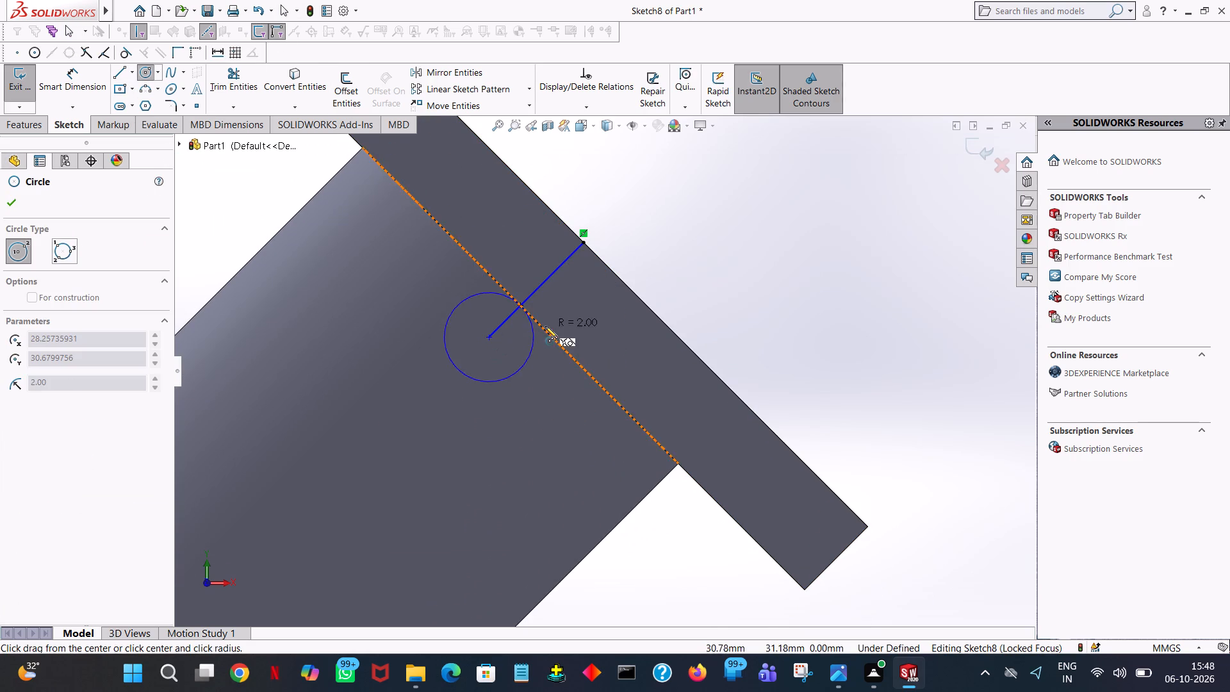
left_click(580, 238)
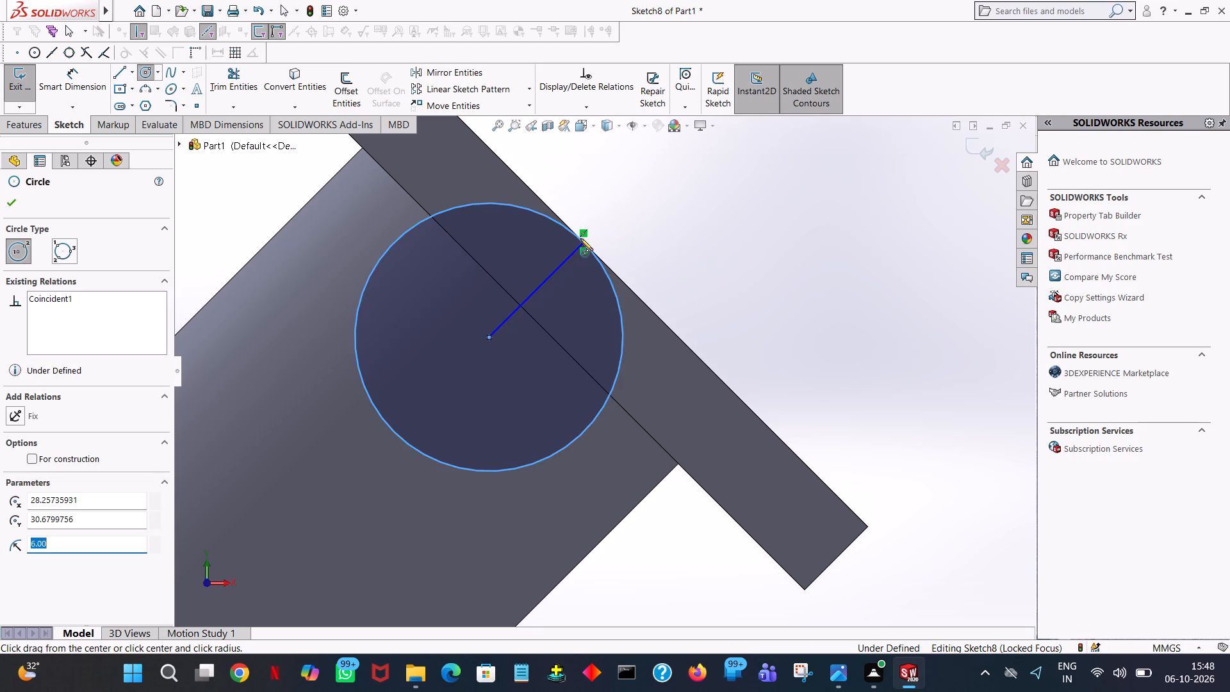
right_click(580, 238)
left_click(599, 244)
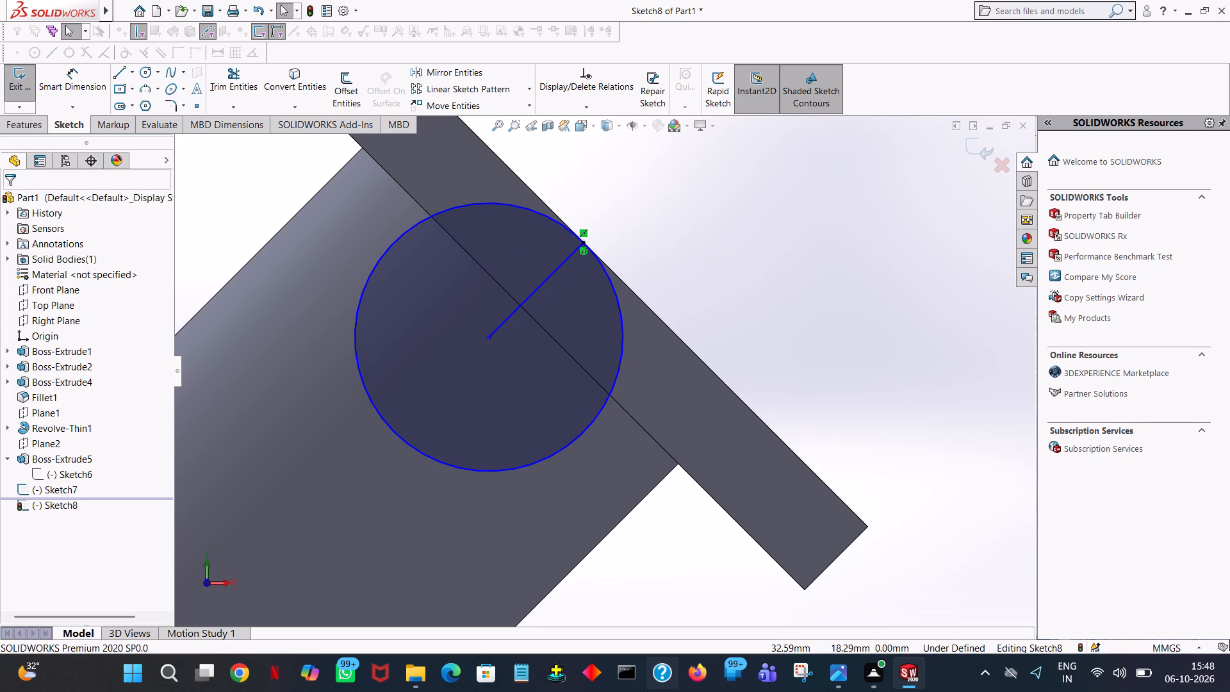
Draw a line about 10.4 mm long from the circle's centre at 135°, parallel to the flange and extending past the circle.
left_click(123, 65)
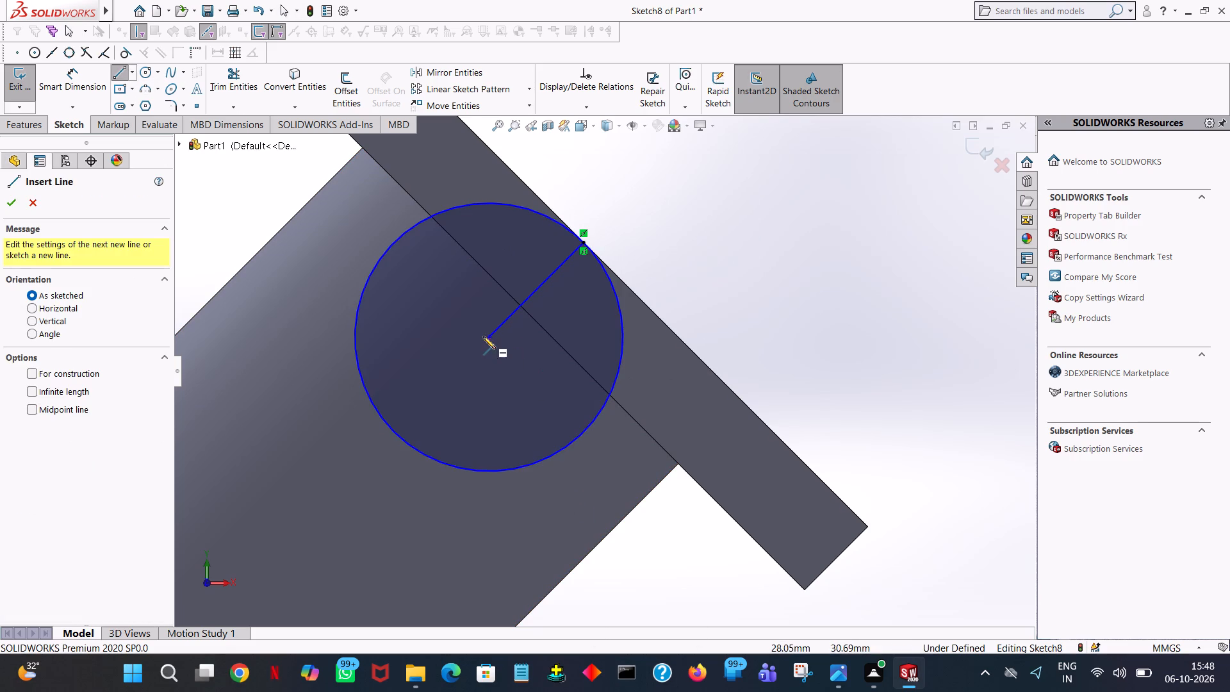
left_click(491, 336)
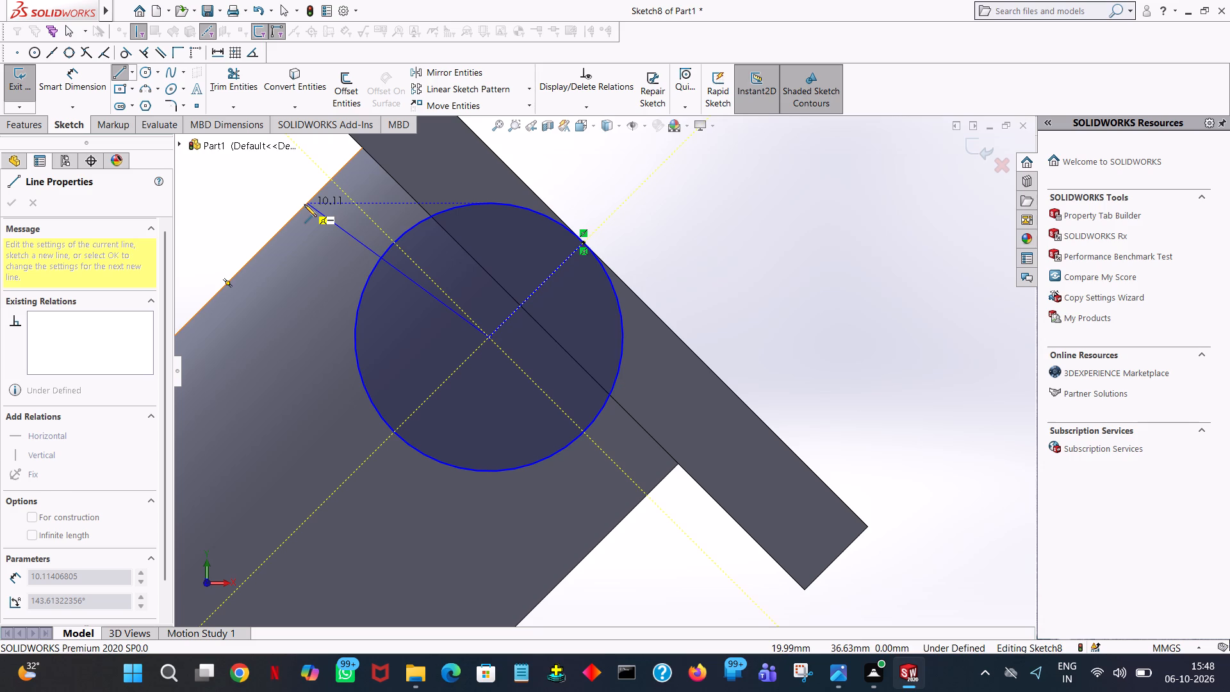
left_click(324, 172)
right_click(324, 172)
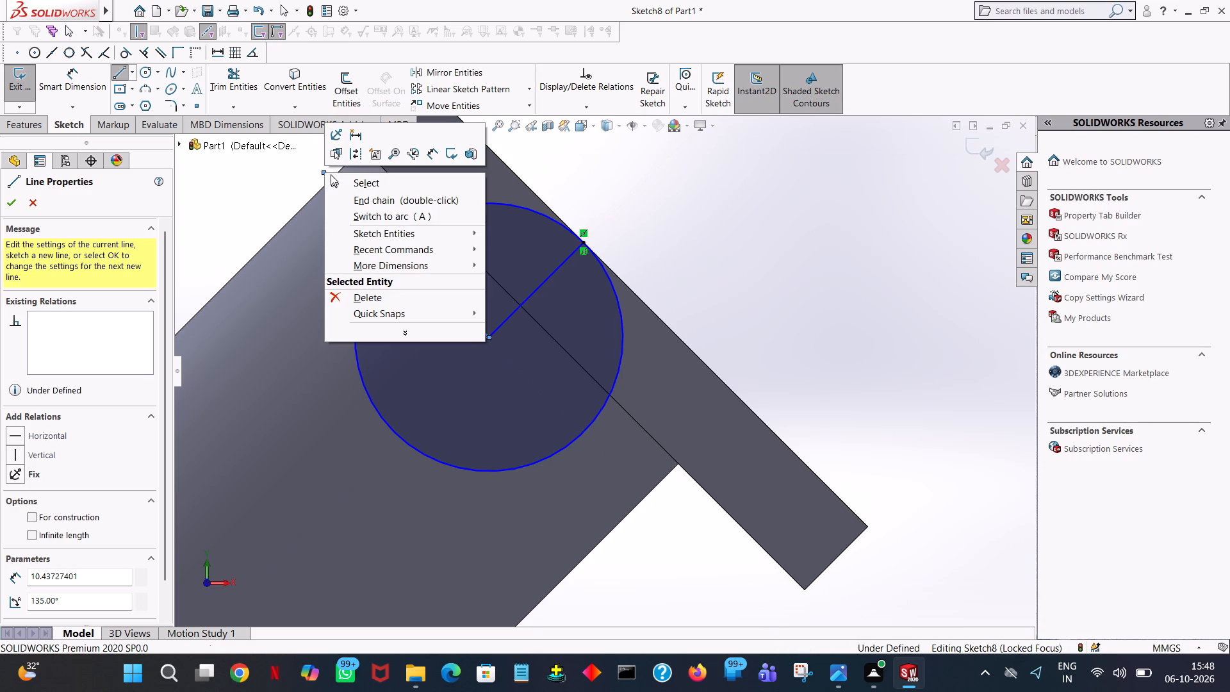
left_click(339, 179)
Draw a second line about 7.4 mm long from the circle's centre in the opposite direction, at 315°, extending past the circle.
left_click(123, 67)
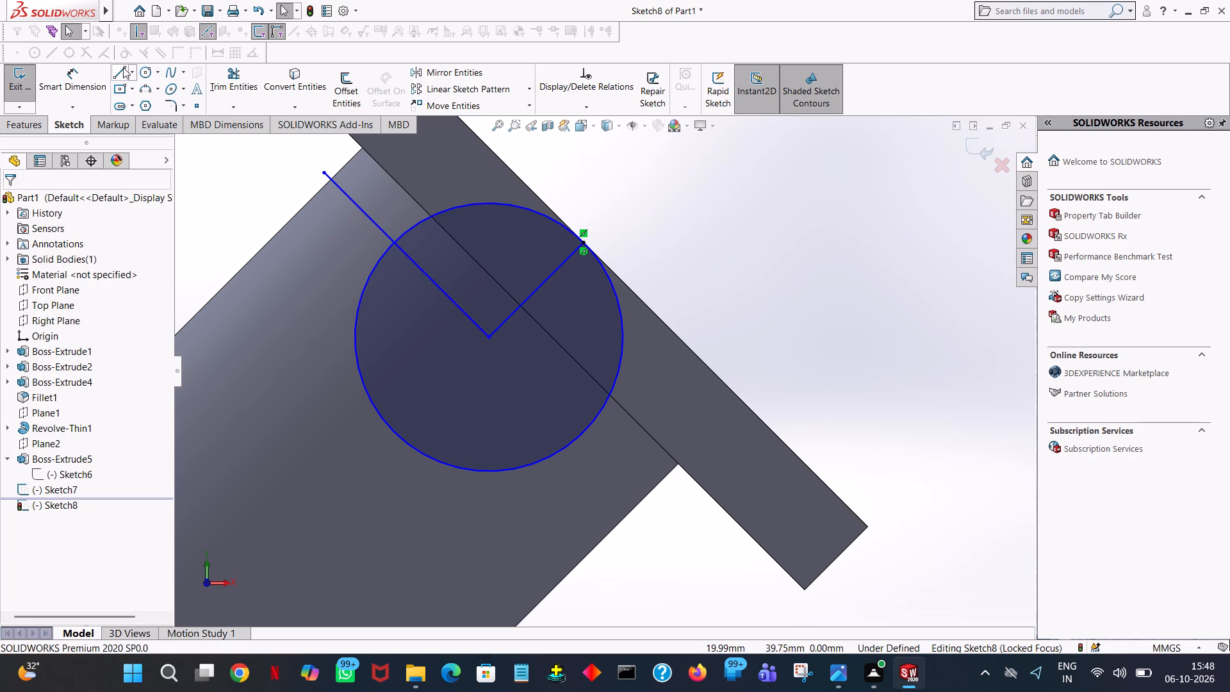
left_click(488, 337)
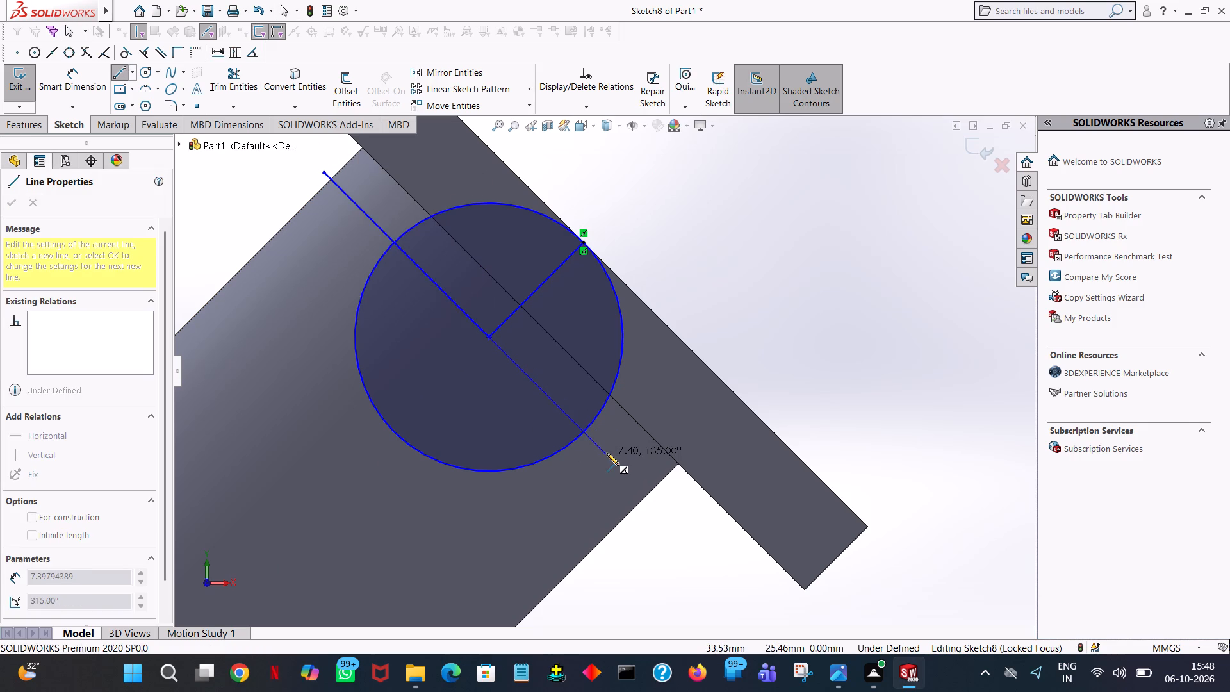
left_click(607, 453)
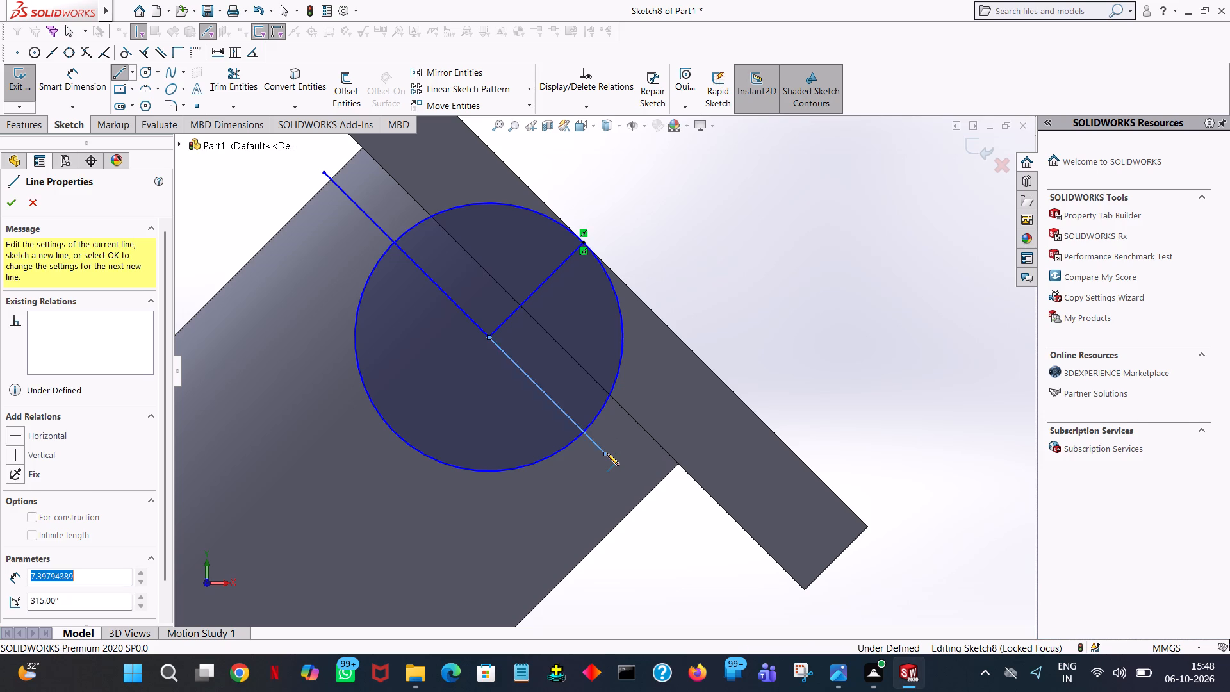
right_click(607, 453)
left_click(619, 457)
left_click(828, 299)
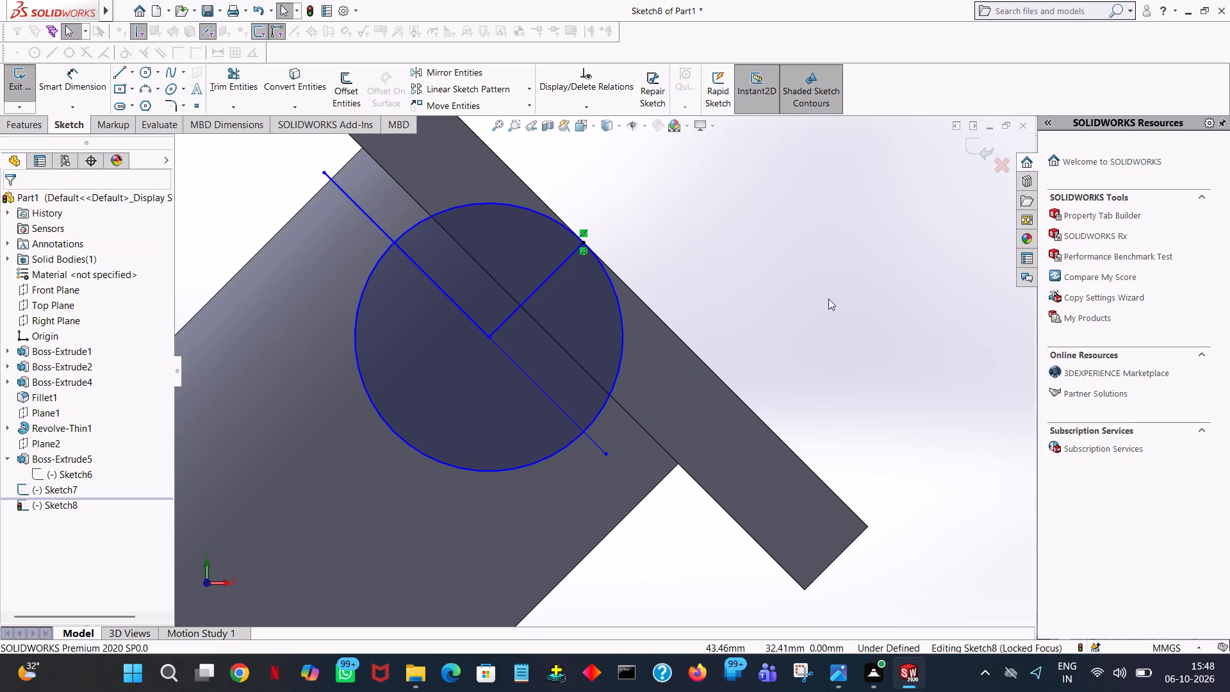
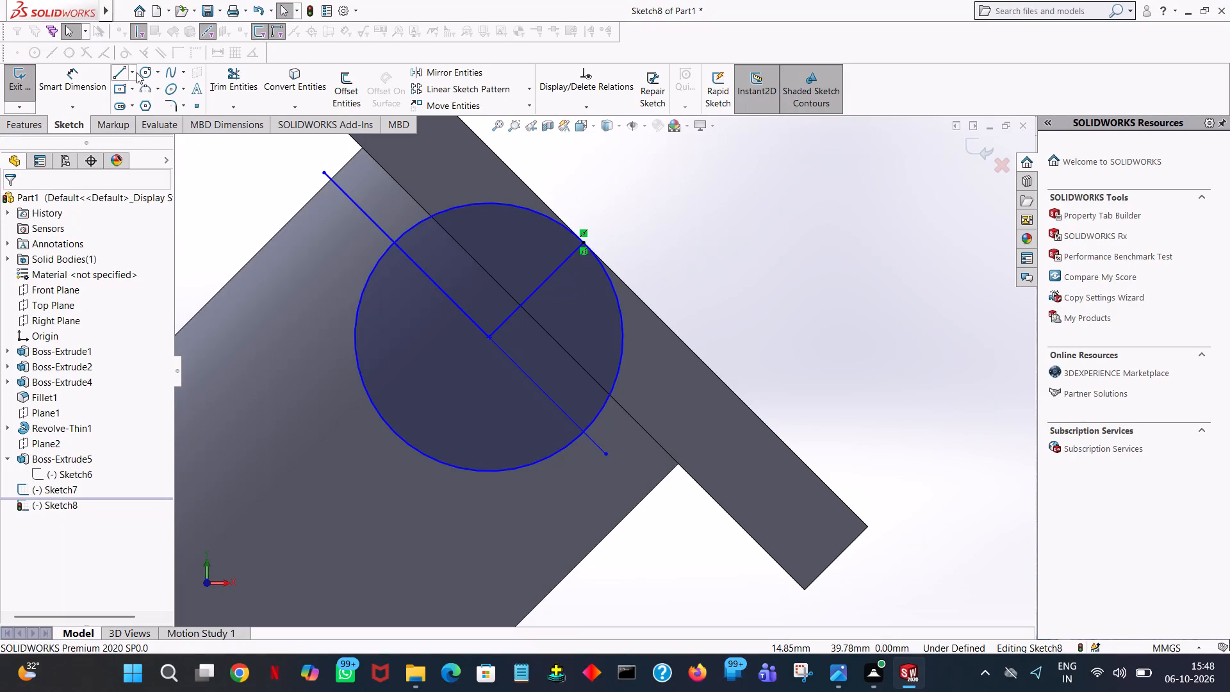
Draw a 2 mm line at 45° from where the circle crosses the 315° line, perpendicular to the flange's inner edge.
left_click(111, 75)
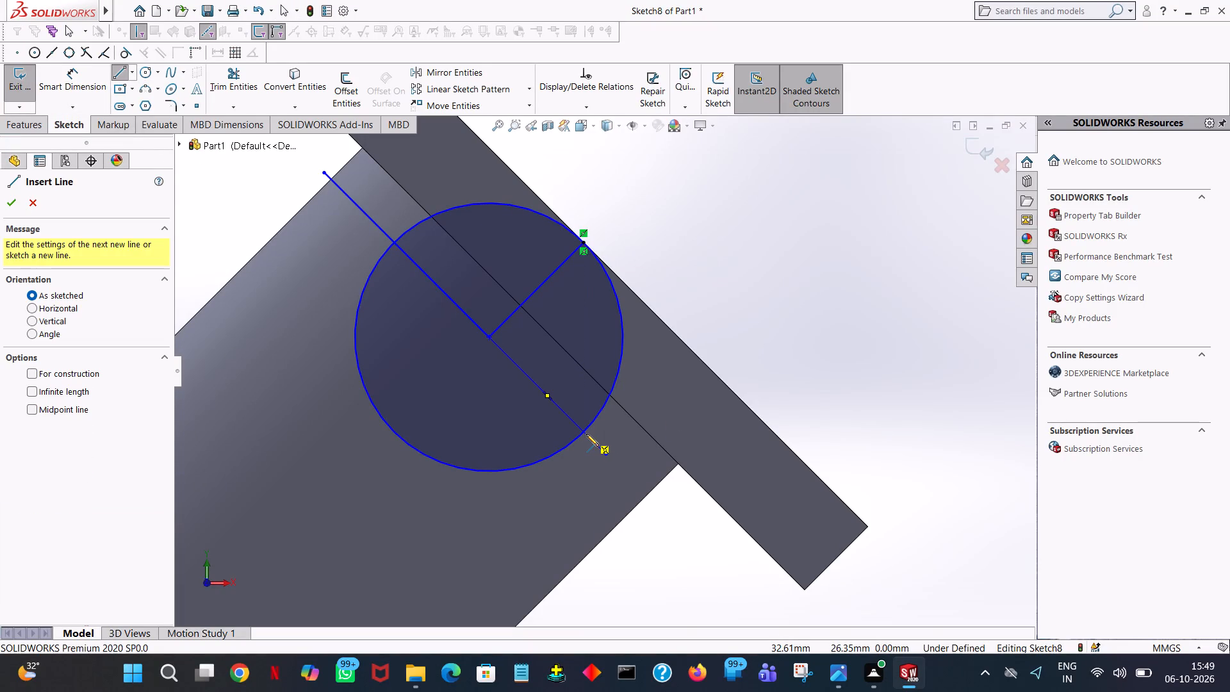
scroll(586, 434, "down", 8, "ctrl")
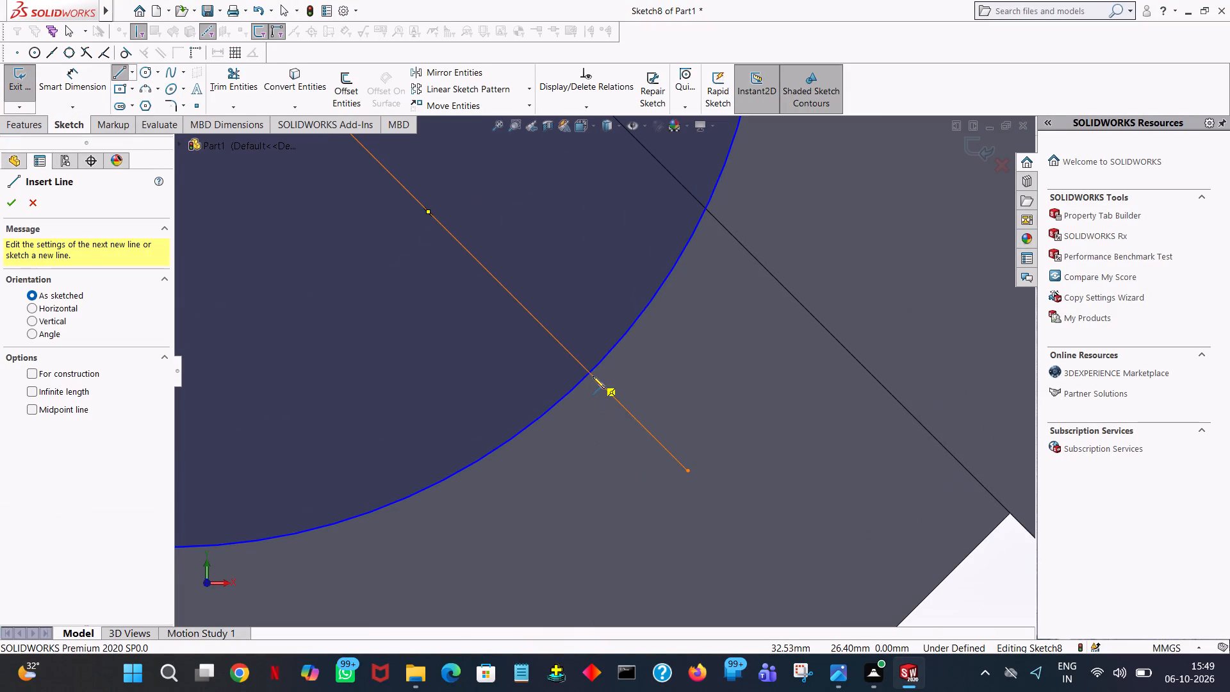
left_click(591, 373)
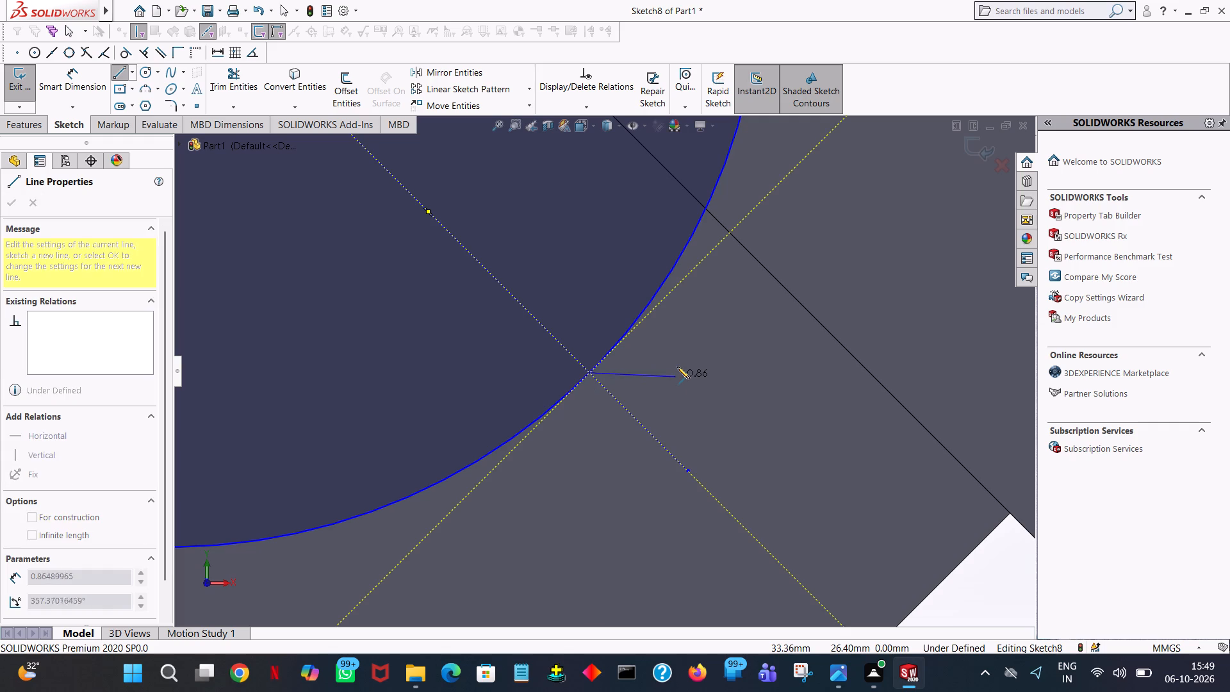
left_click(731, 235)
right_click(731, 235)
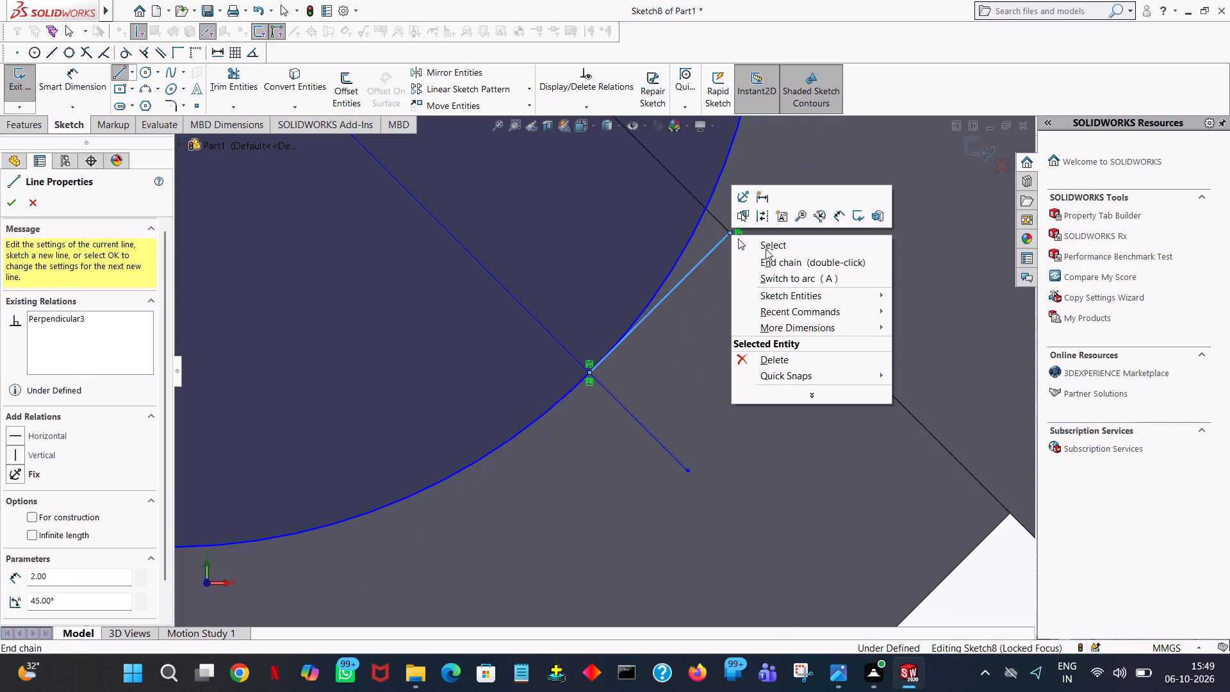
left_click(766, 249)
scroll(766, 249, "down", 3, "ctrl")
scroll(766, 249, "up", 13, "ctrl")
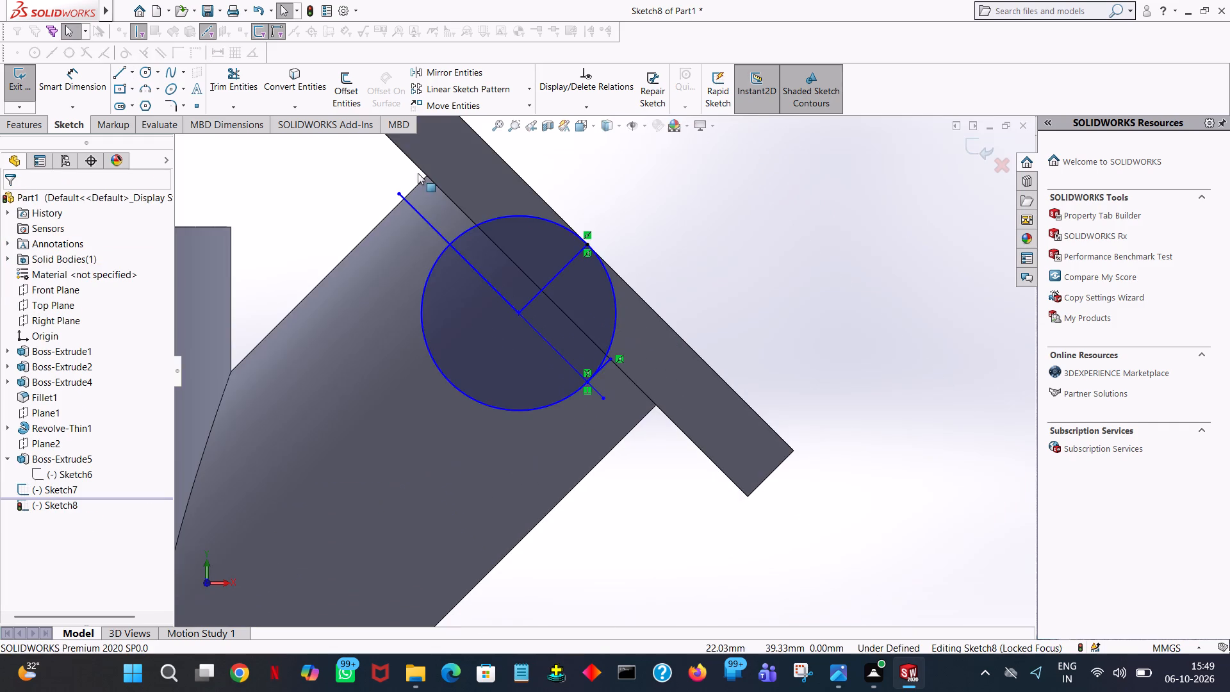
Draw a matching 2 mm line at 45° from where the circle crosses the 135° line to the flange's inner edge.
scroll(459, 233, "down", 4, "ctrl")
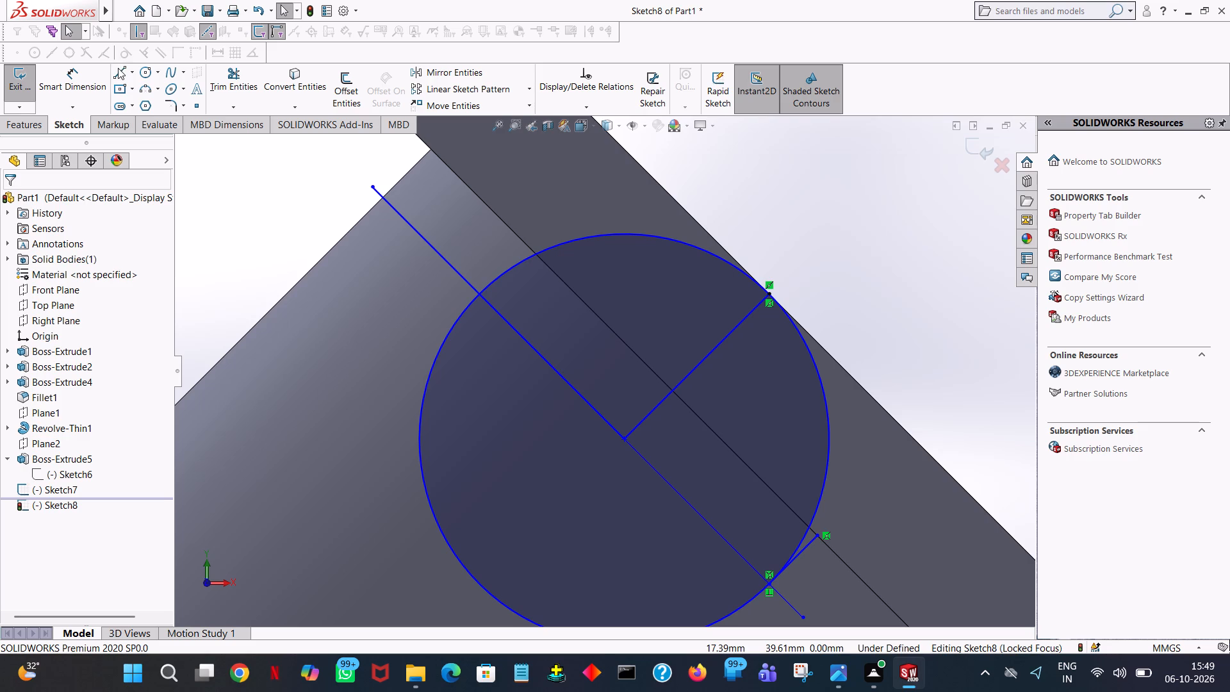
left_click(118, 68)
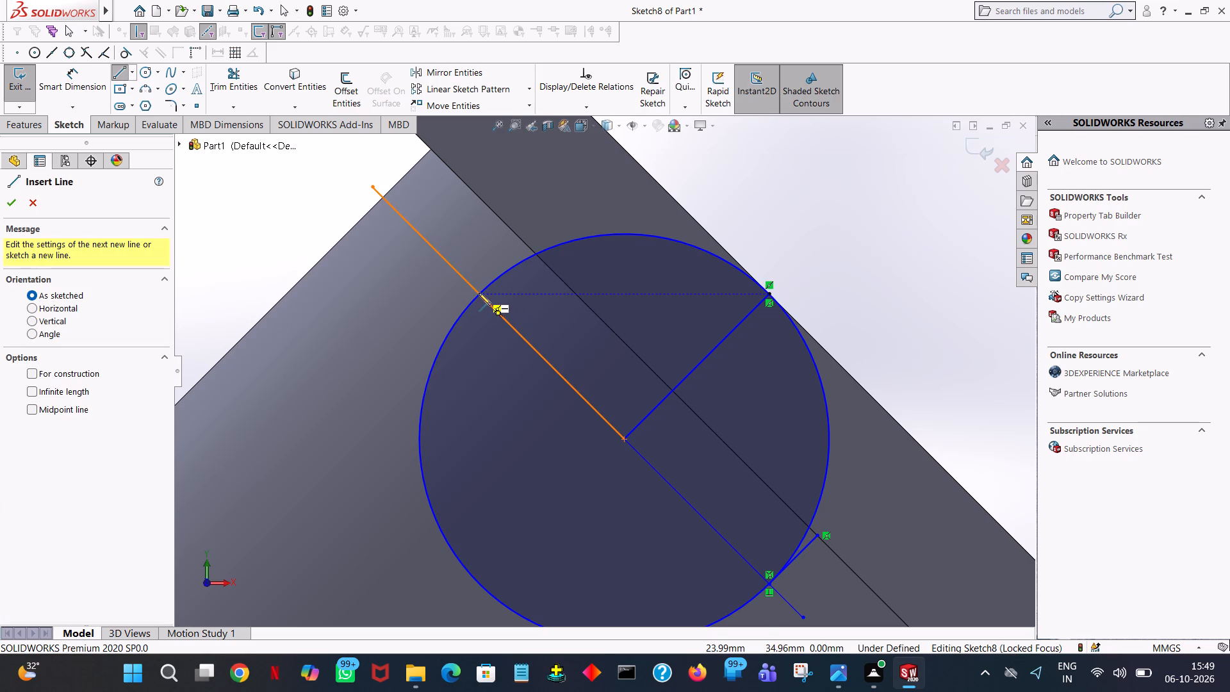
left_click(479, 293)
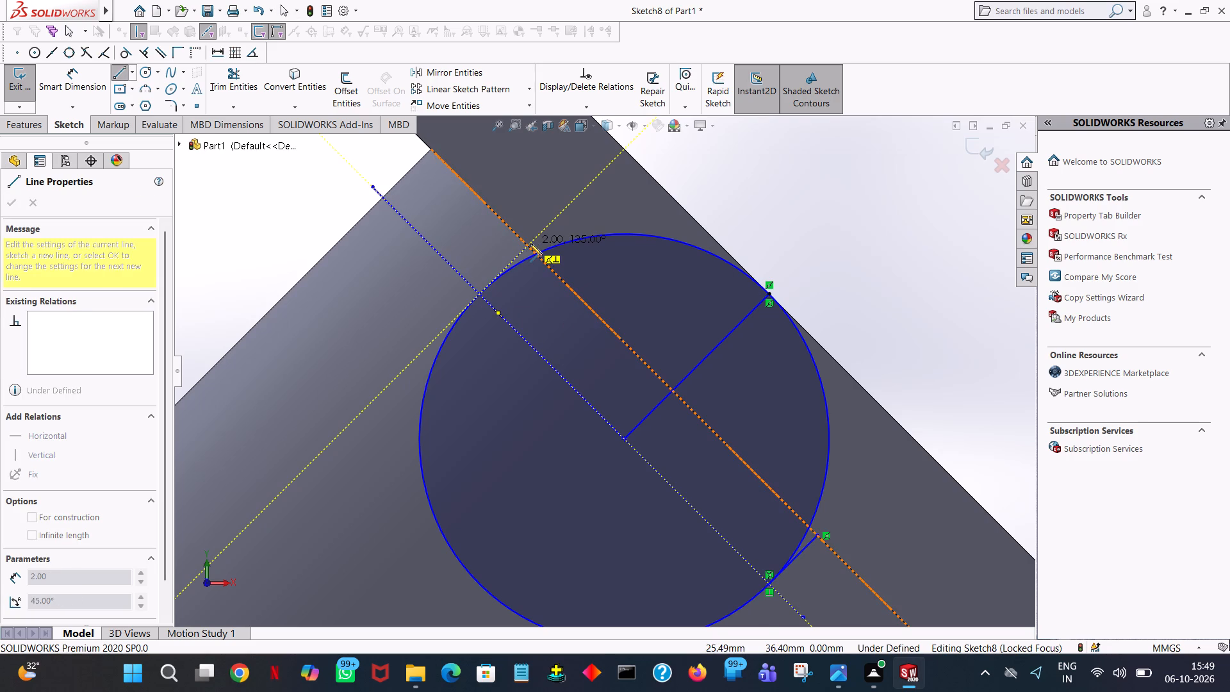
left_click(530, 243)
right_click(530, 243)
left_click(540, 245)
right_click(541, 245)
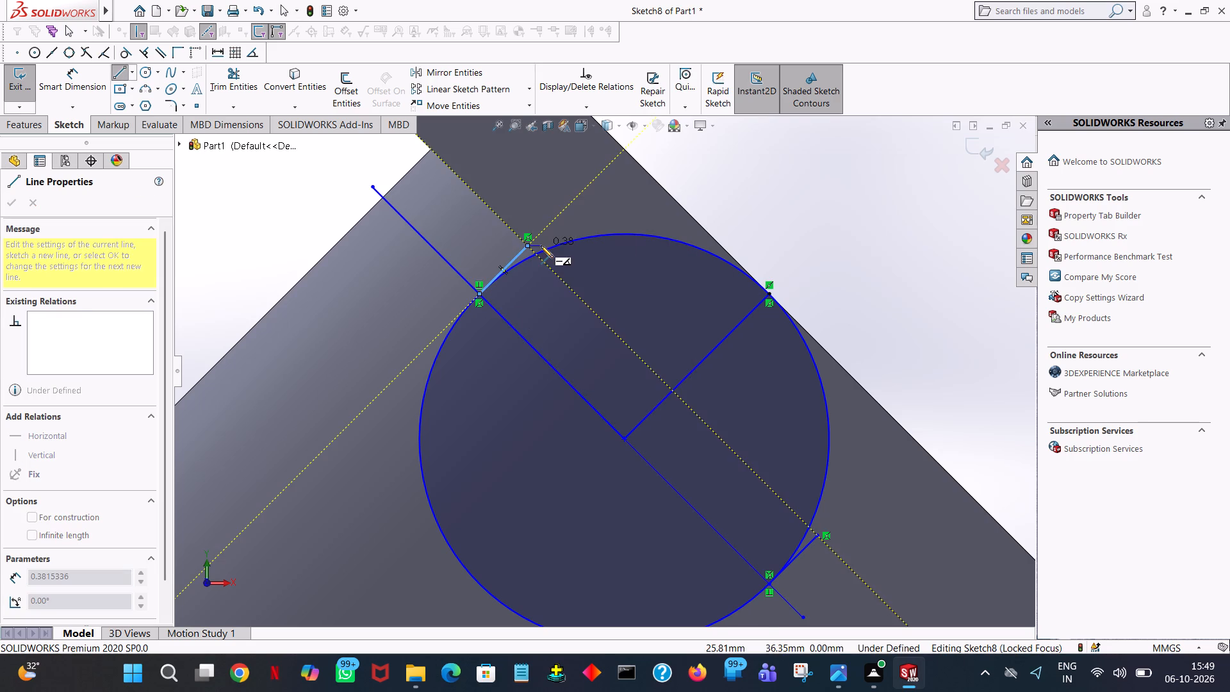
left_click(561, 258)
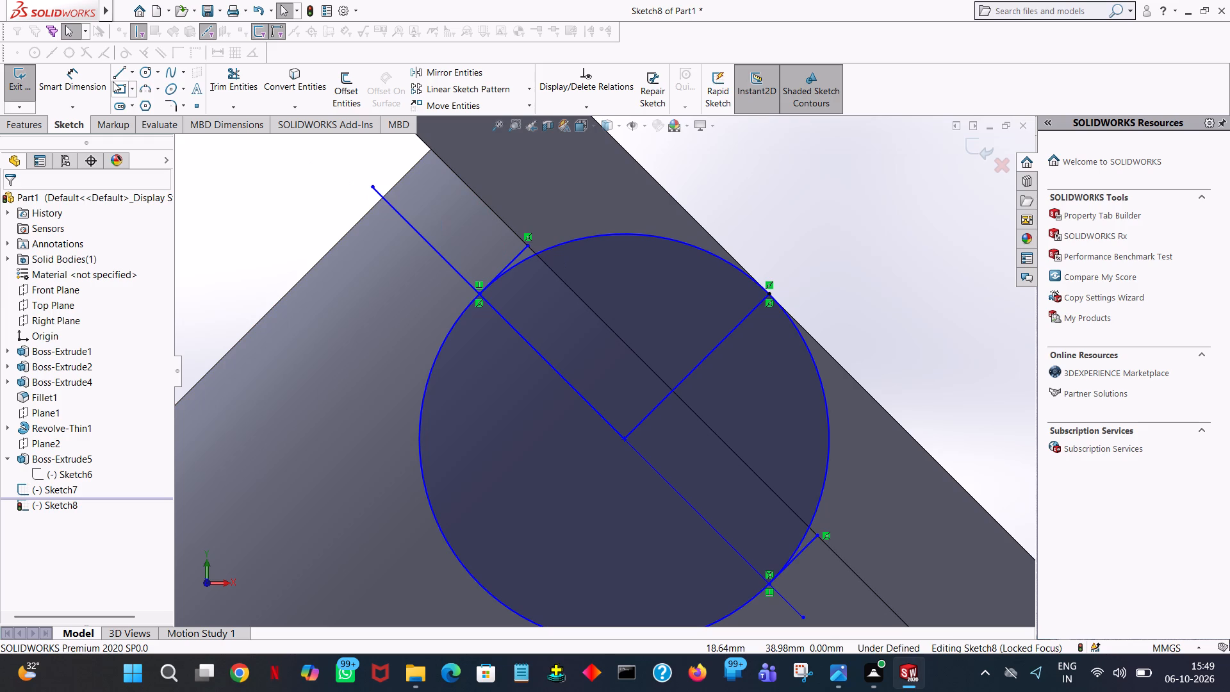
Join the outer ends of the two 2 mm lines with a 12 mm line at 135° along the flange's inner edge.
left_click(118, 72)
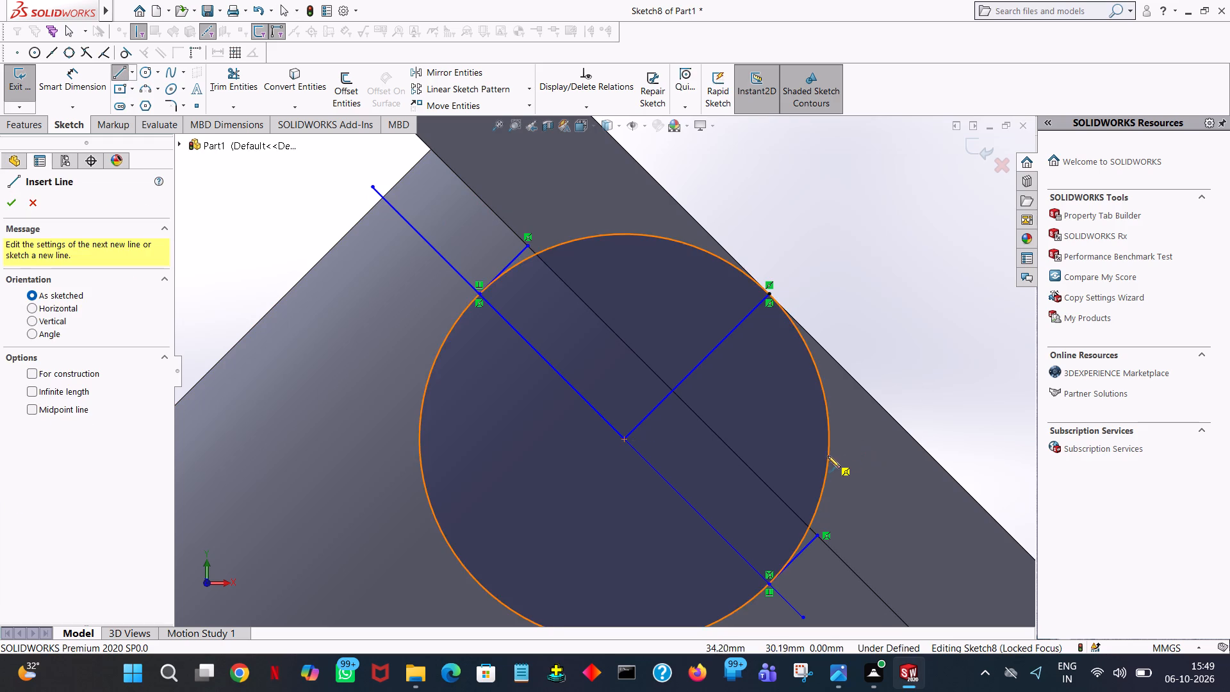
left_click(816, 536)
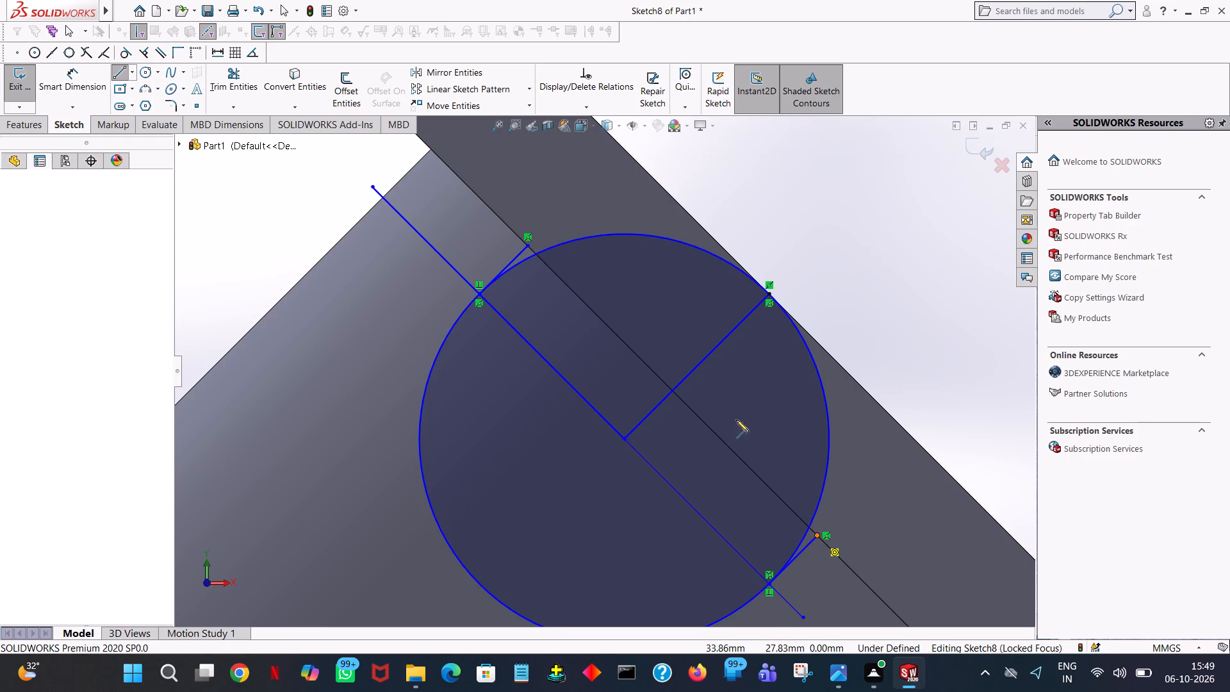
left_click(527, 247)
right_click(527, 247)
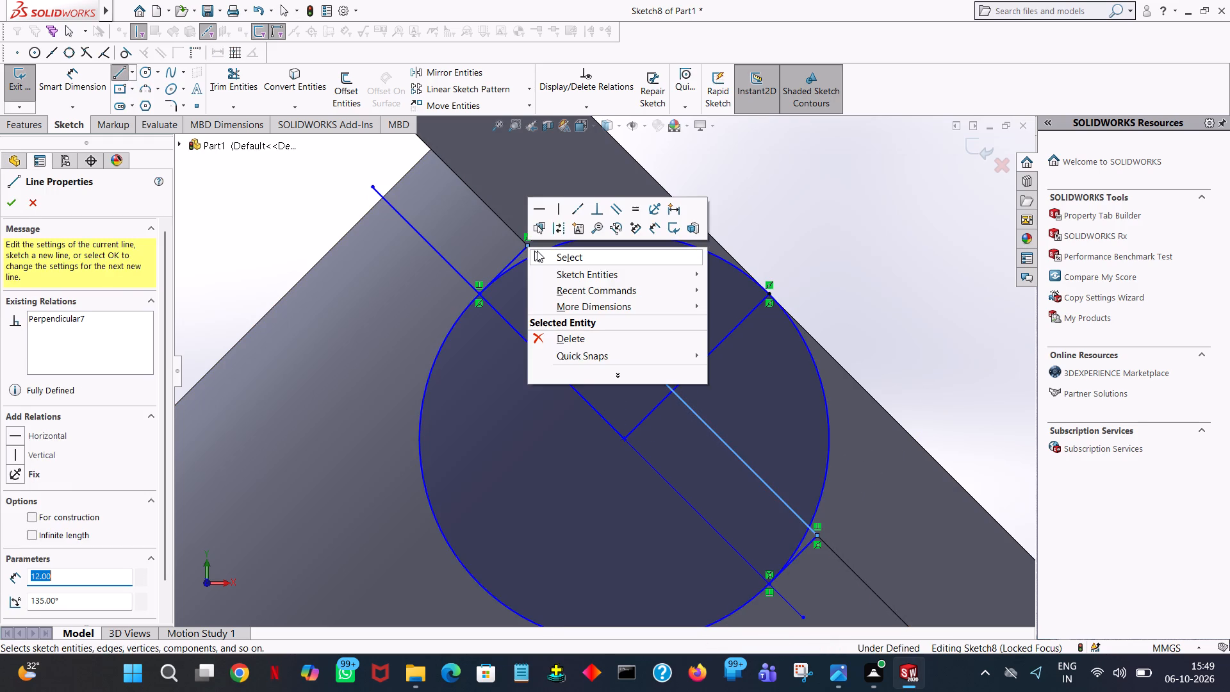
left_click(554, 256)
Trim away the circle's arcs on the flange side, keeping the half arc between the two 2 mm lines.
left_click(230, 76)
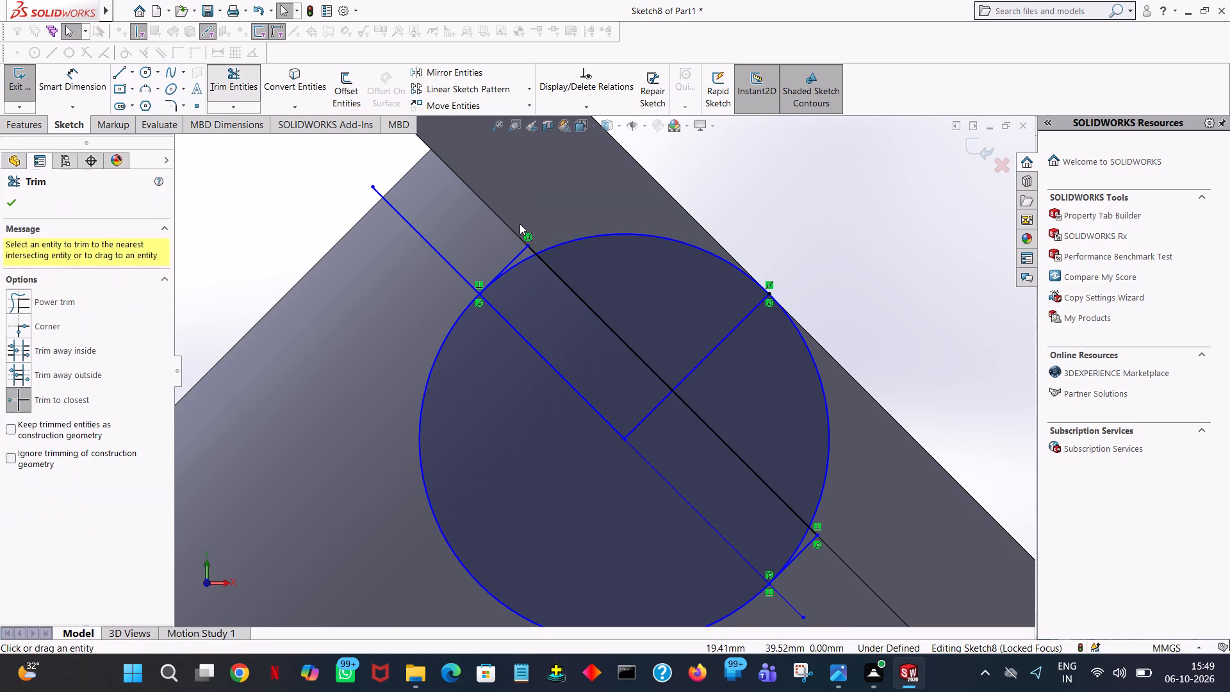
left_click(525, 258)
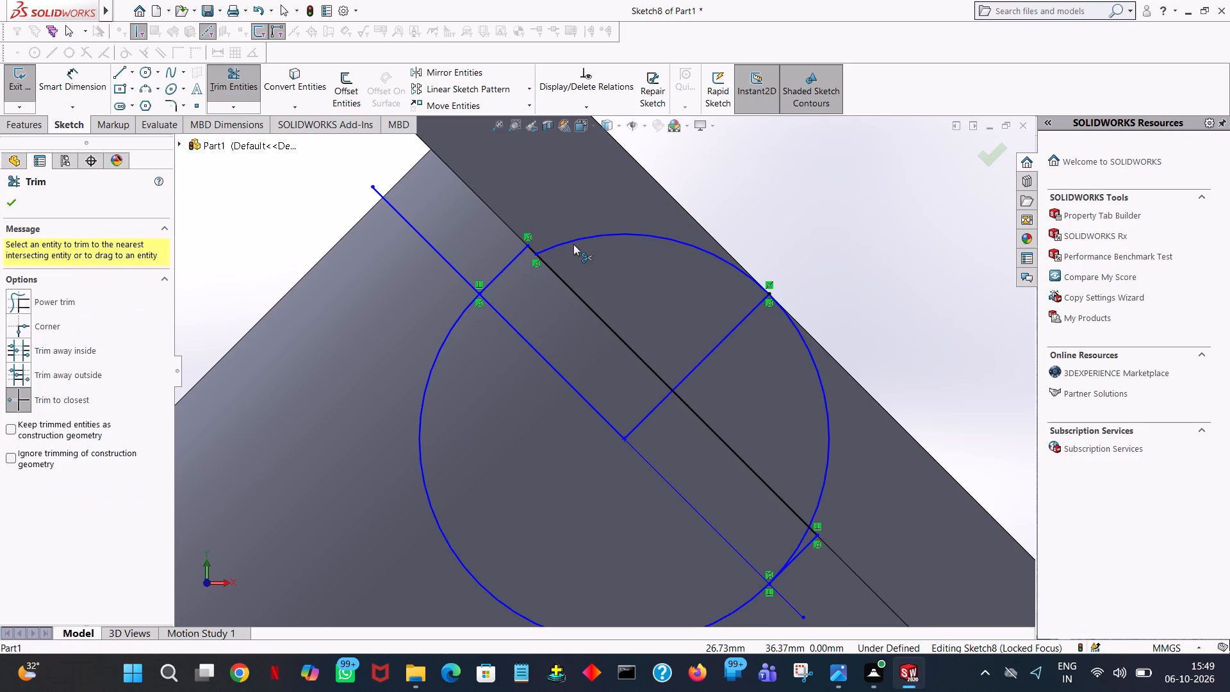
left_click(573, 244)
left_click(813, 365)
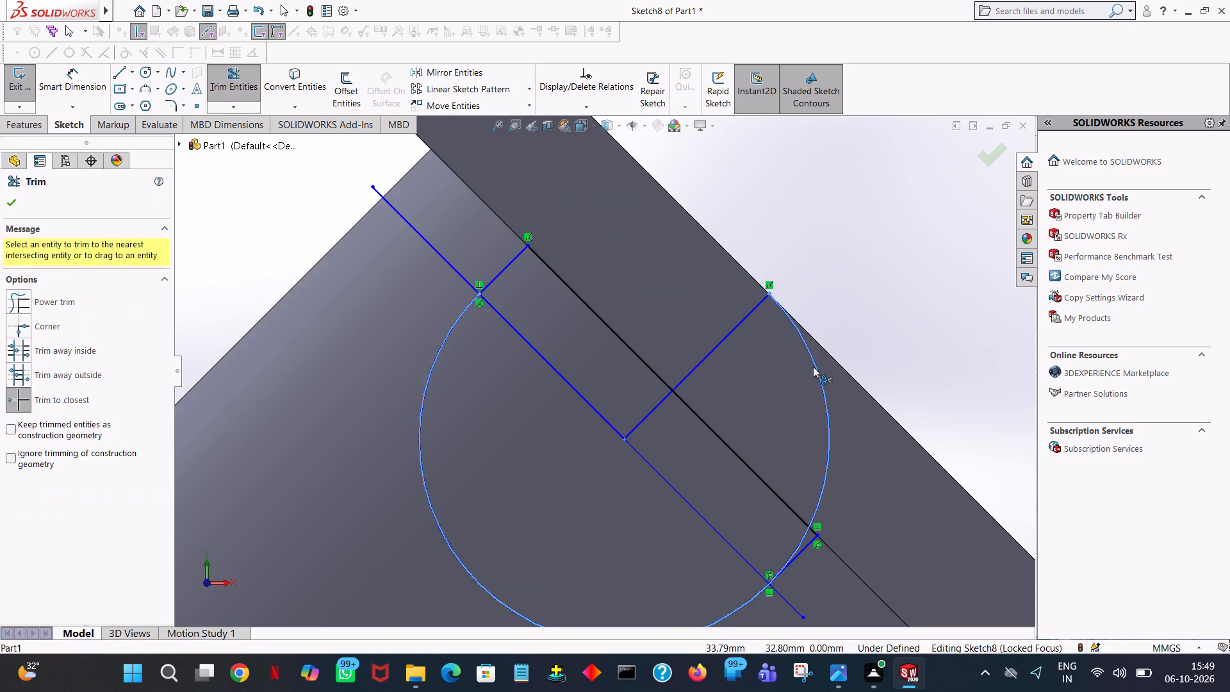
left_click(800, 541)
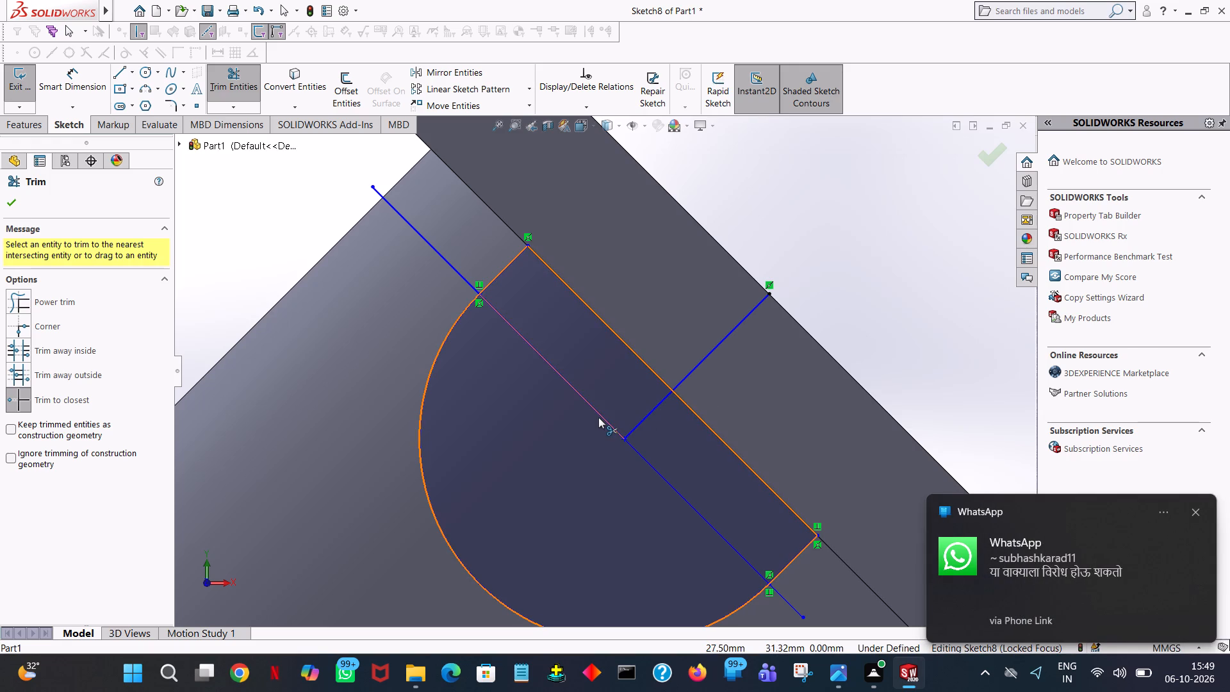
Trim away both lines through the circle's centre and the 6 mm line, leaving only the closed rounded profile.
left_click(598, 417)
left_click(439, 256)
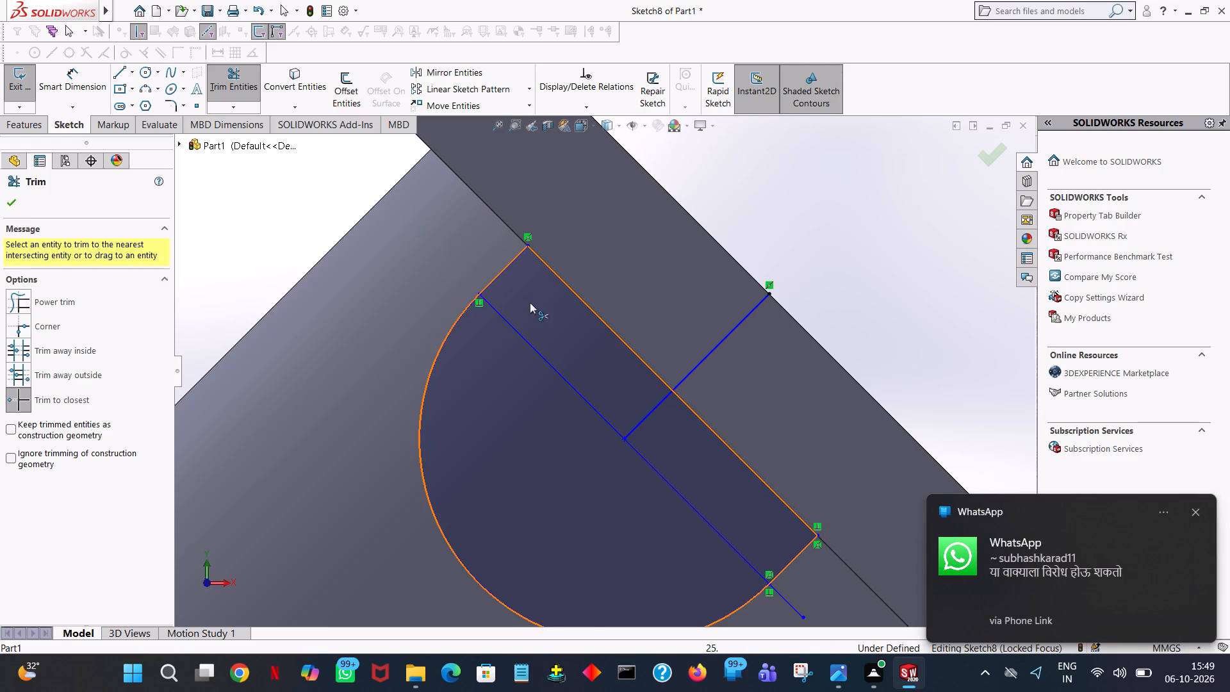
left_click(527, 342)
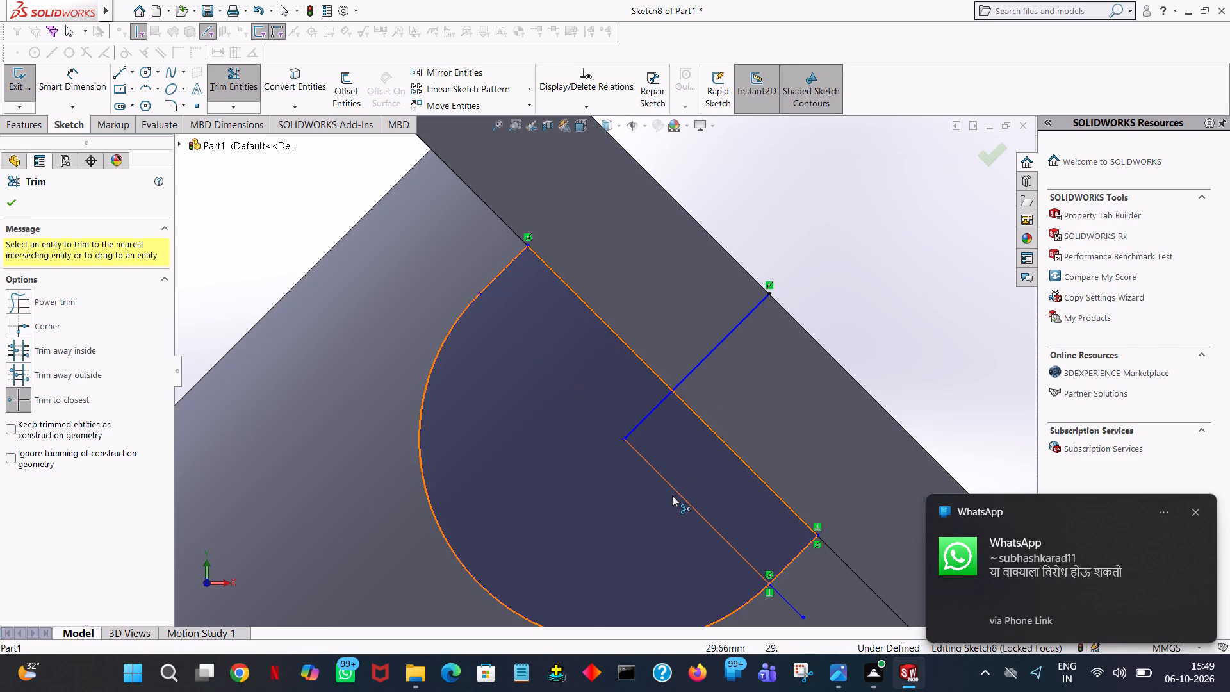
left_click(675, 494)
left_click(784, 599)
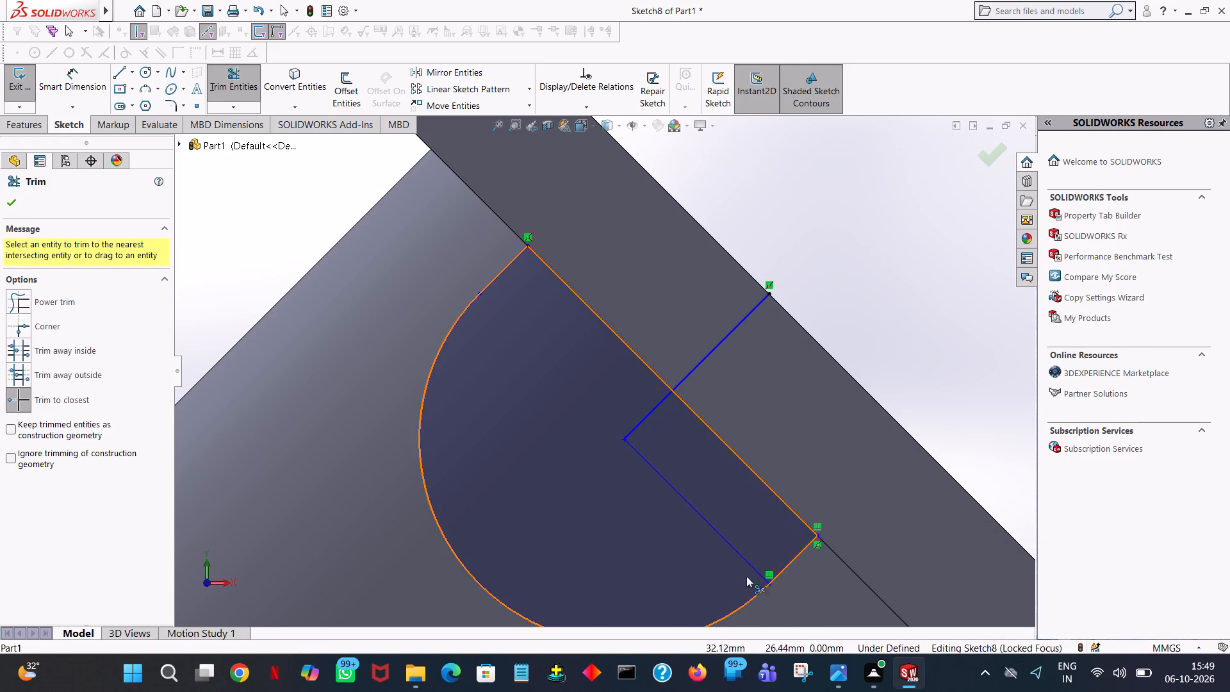
left_click(744, 564)
left_click(745, 559)
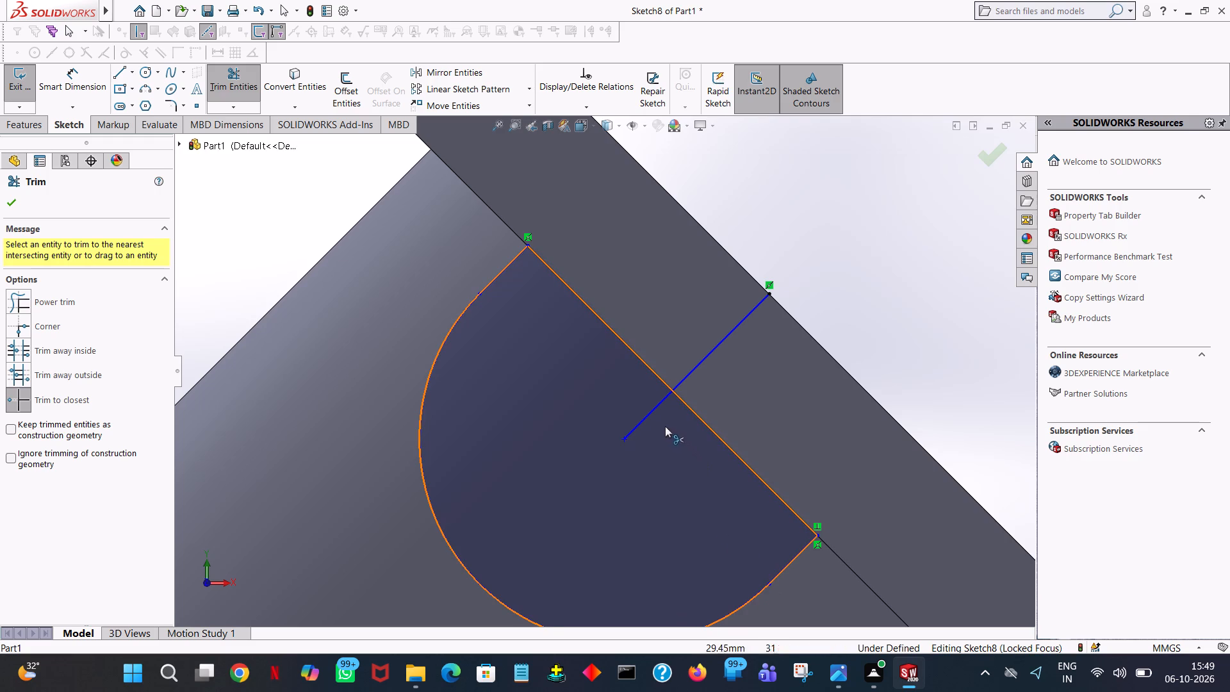
left_click(652, 408)
left_click(703, 358)
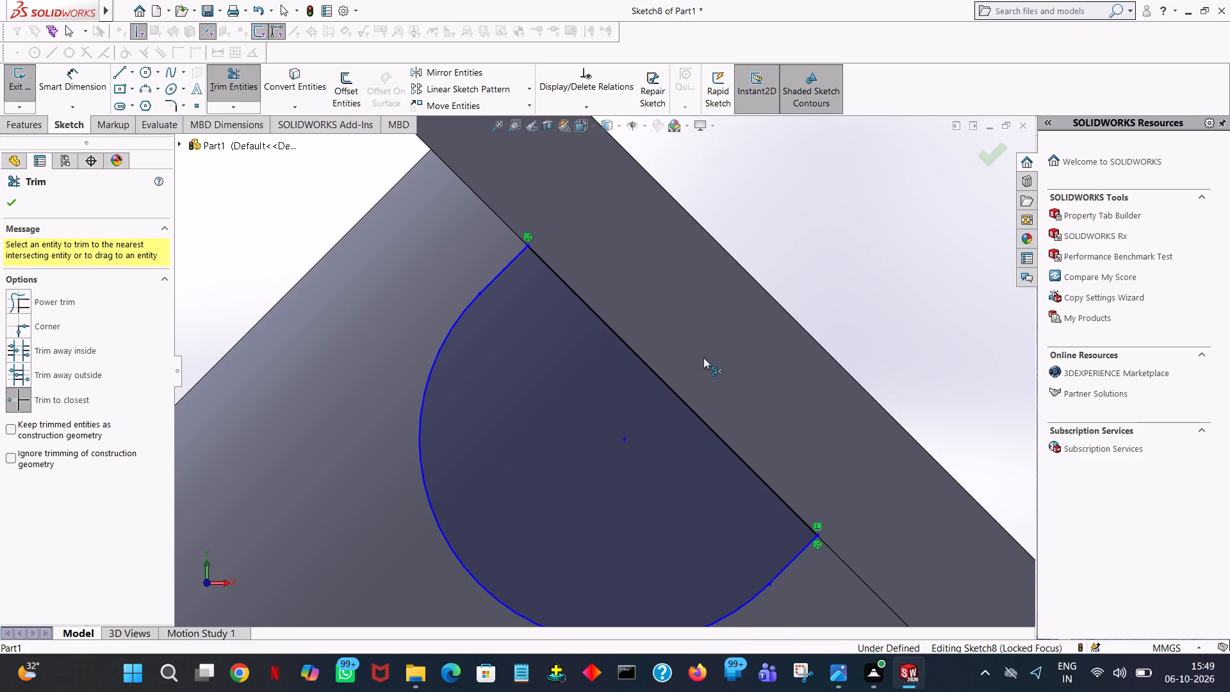
left_click(8, 208)
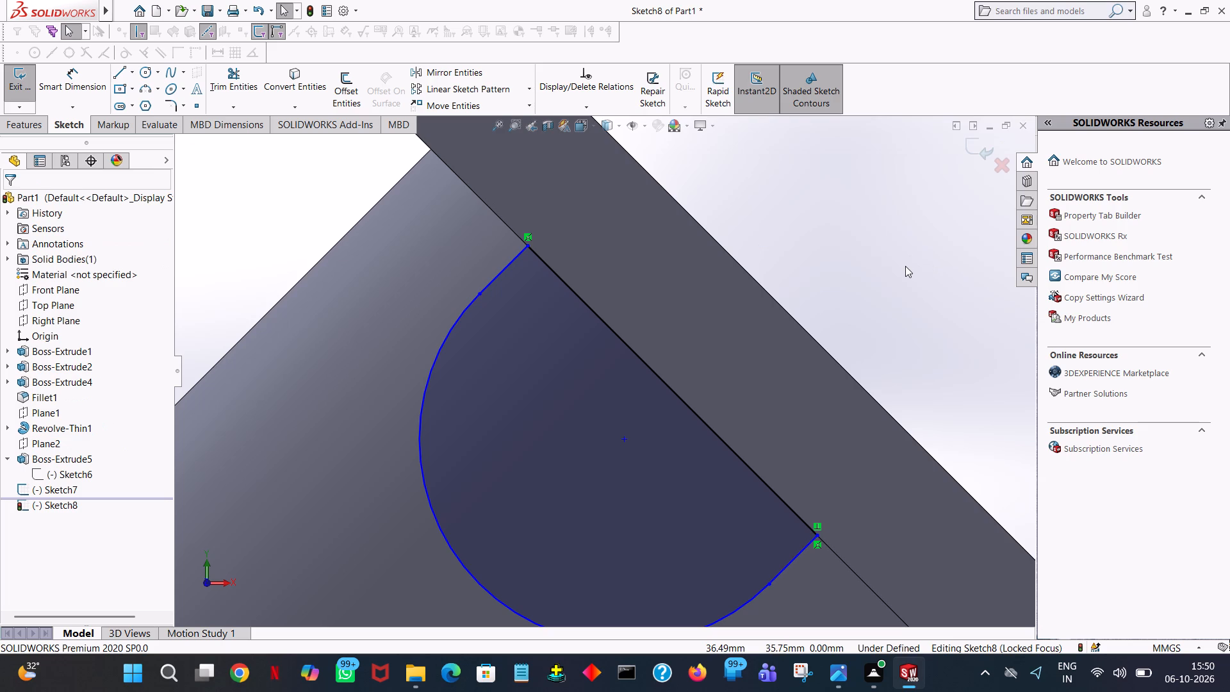
Extrude the closed rounded profile 4 mm in the reversed direction, inward beneath the square flange, merging it with the body.
scroll(887, 270, "down", 4, "ctrl")
scroll(887, 270, "up", 8, "ctrl")
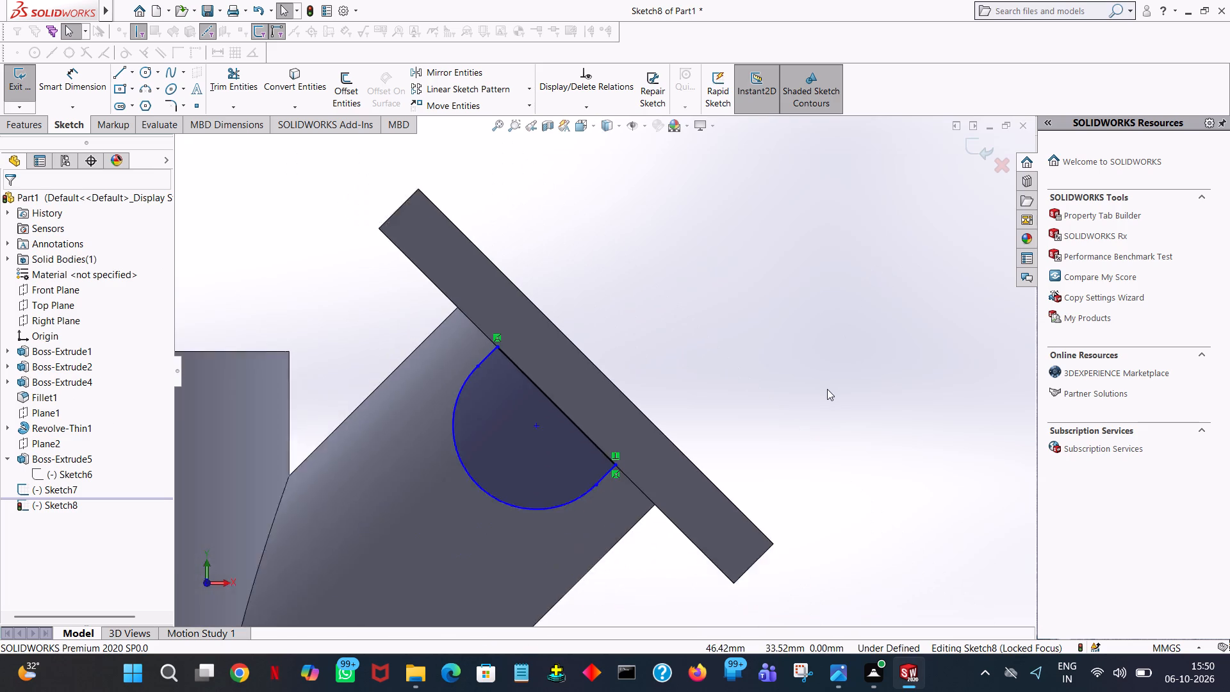
scroll(827, 389, "up", 2, "ctrl")
middle_click_drag(828, 389, 776, 367)
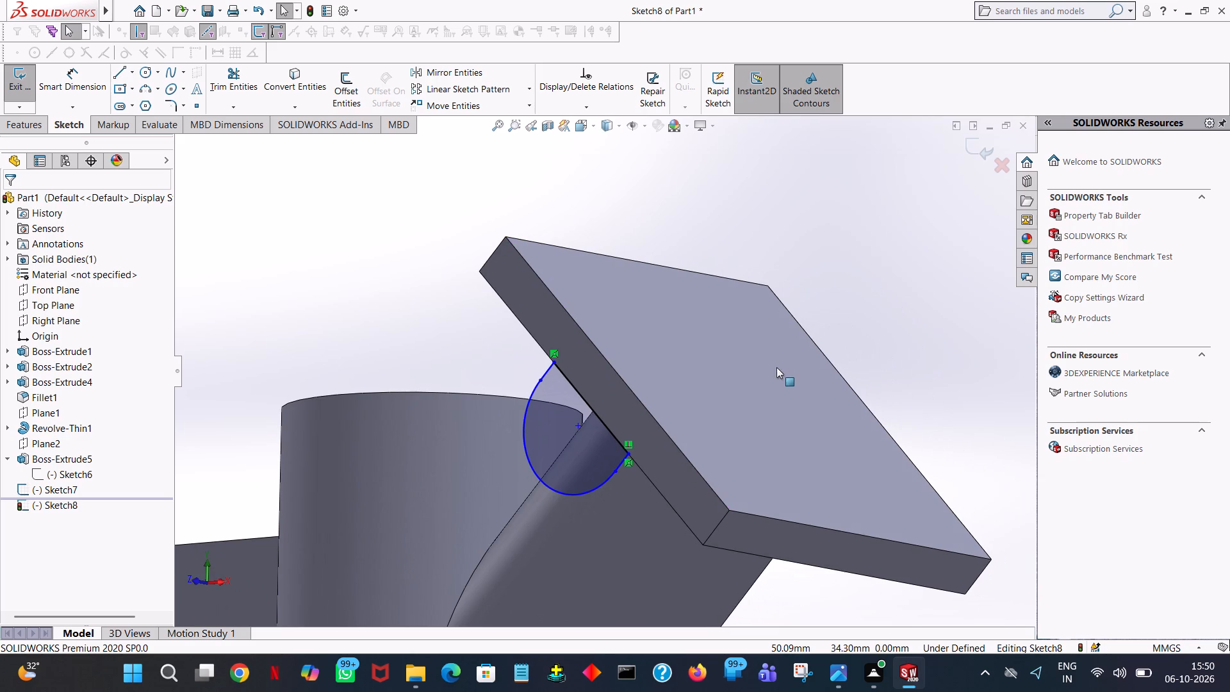
left_click(30, 120)
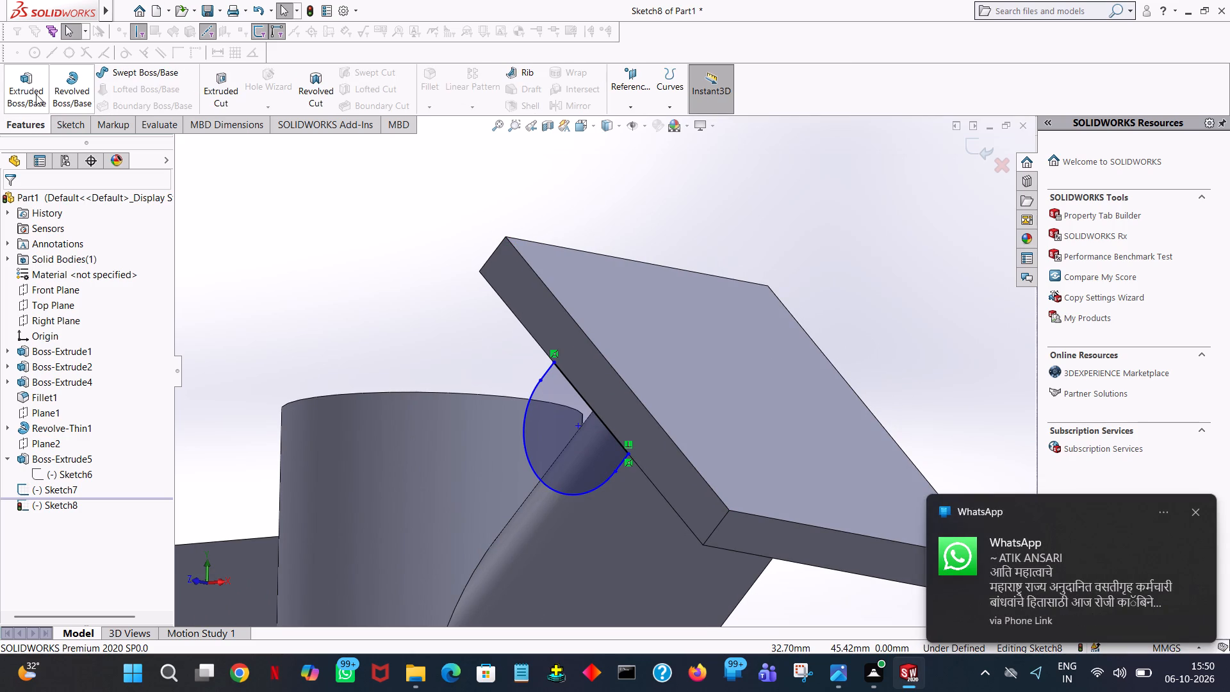
left_click(36, 94)
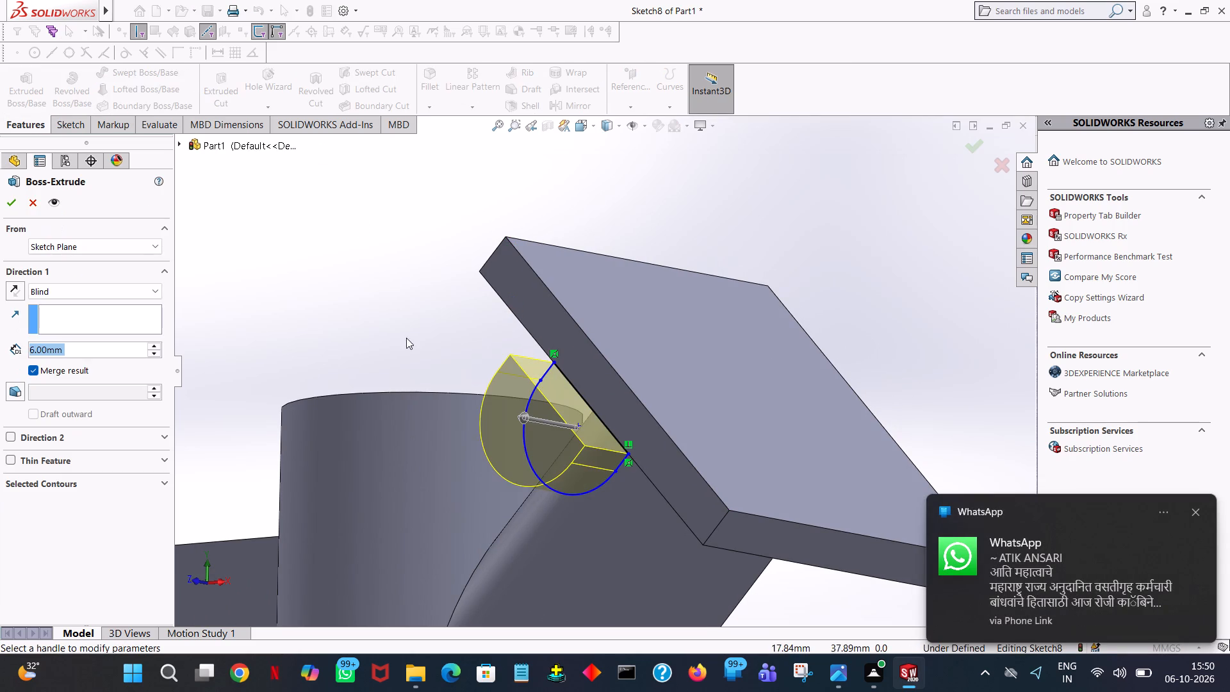
left_click(15, 288)
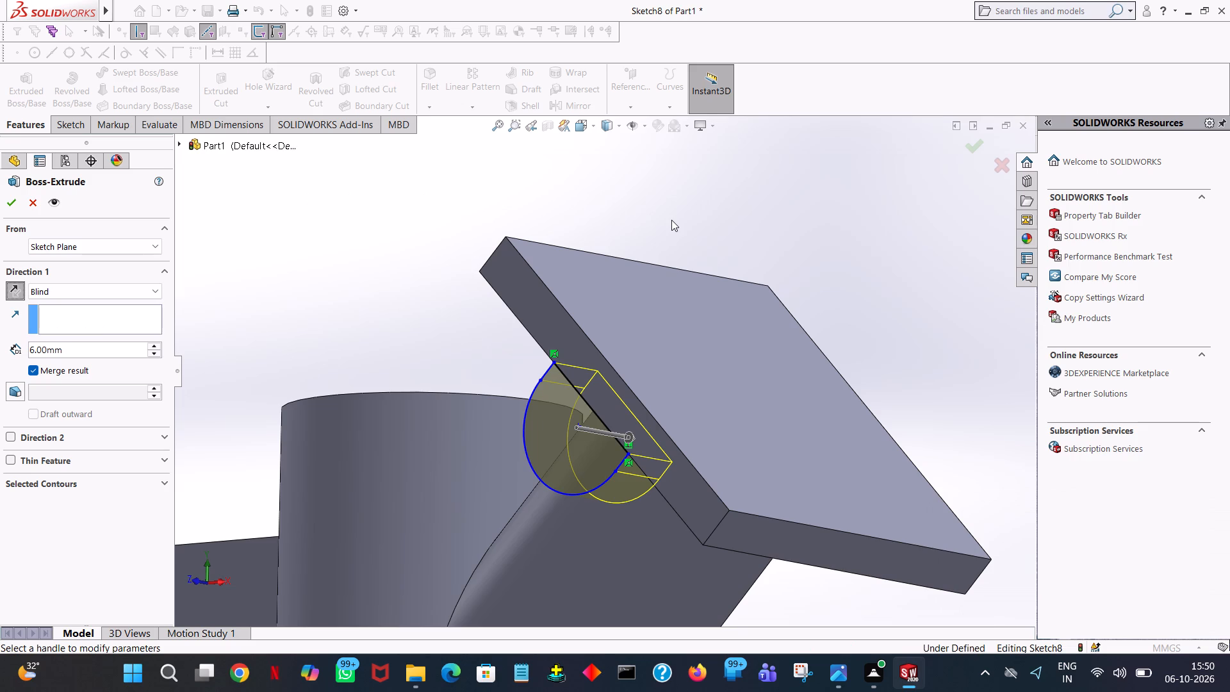
middle_click_drag(766, 240, 874, 346)
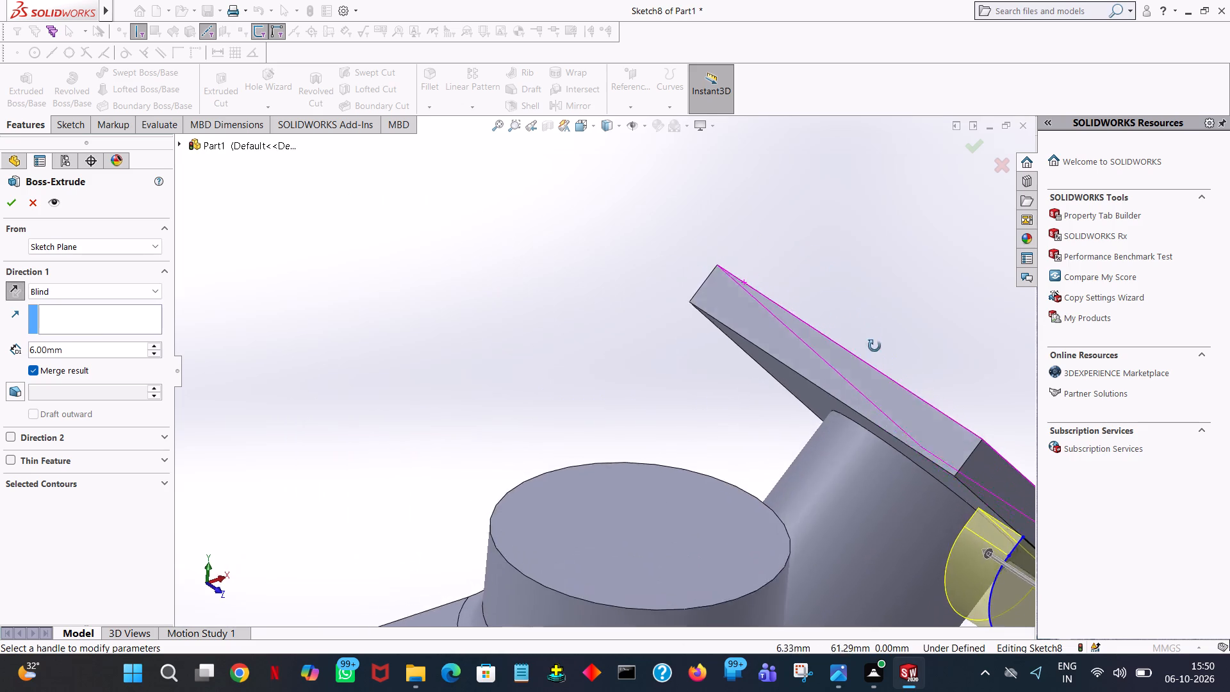
middle_click_drag(874, 346, 748, 276)
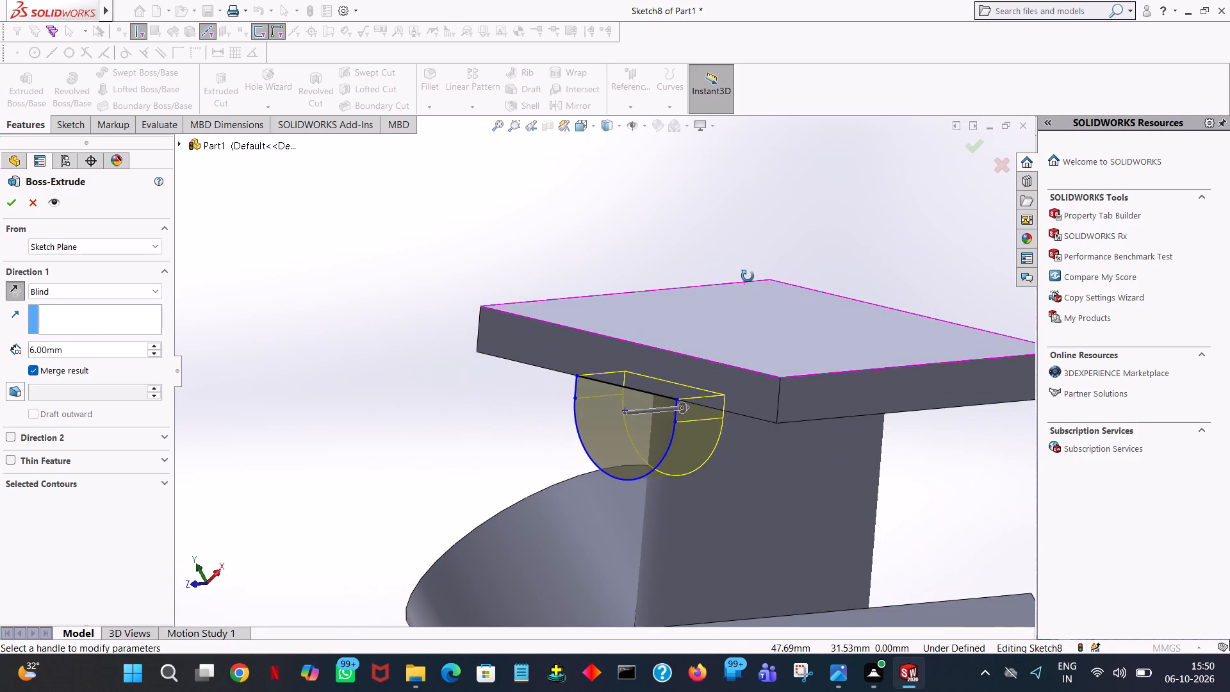
middle_click_drag(748, 276, 768, 281)
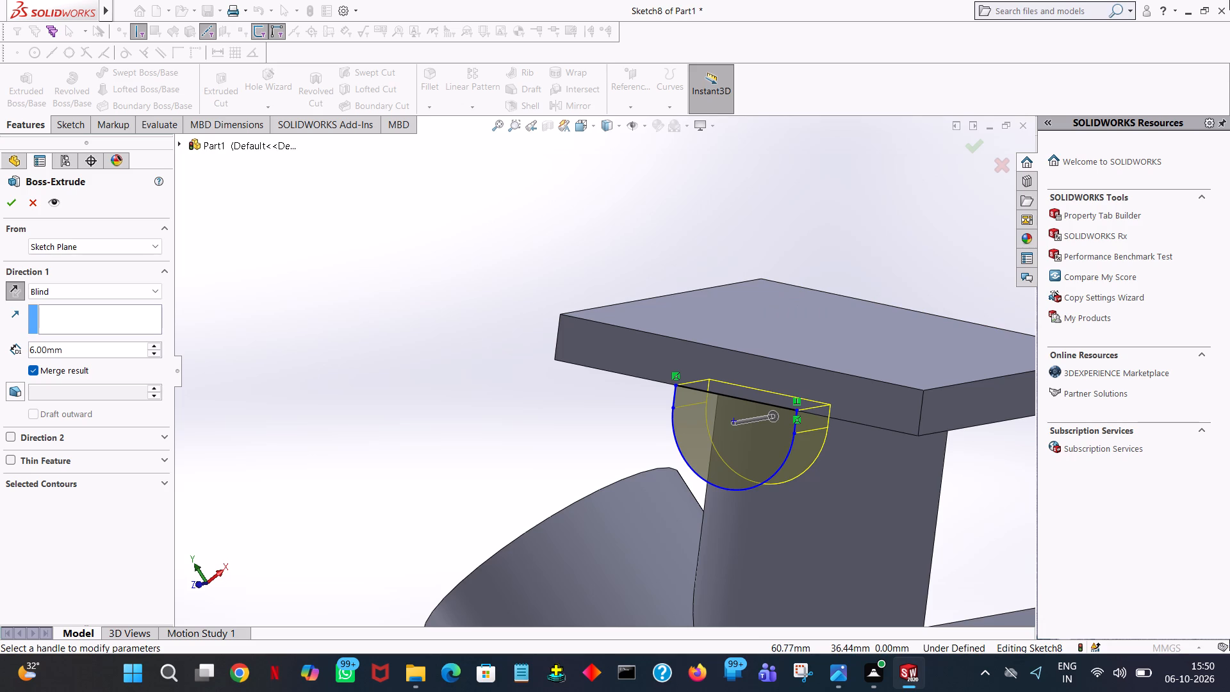
middle_click_drag(773, 208, 789, 263)
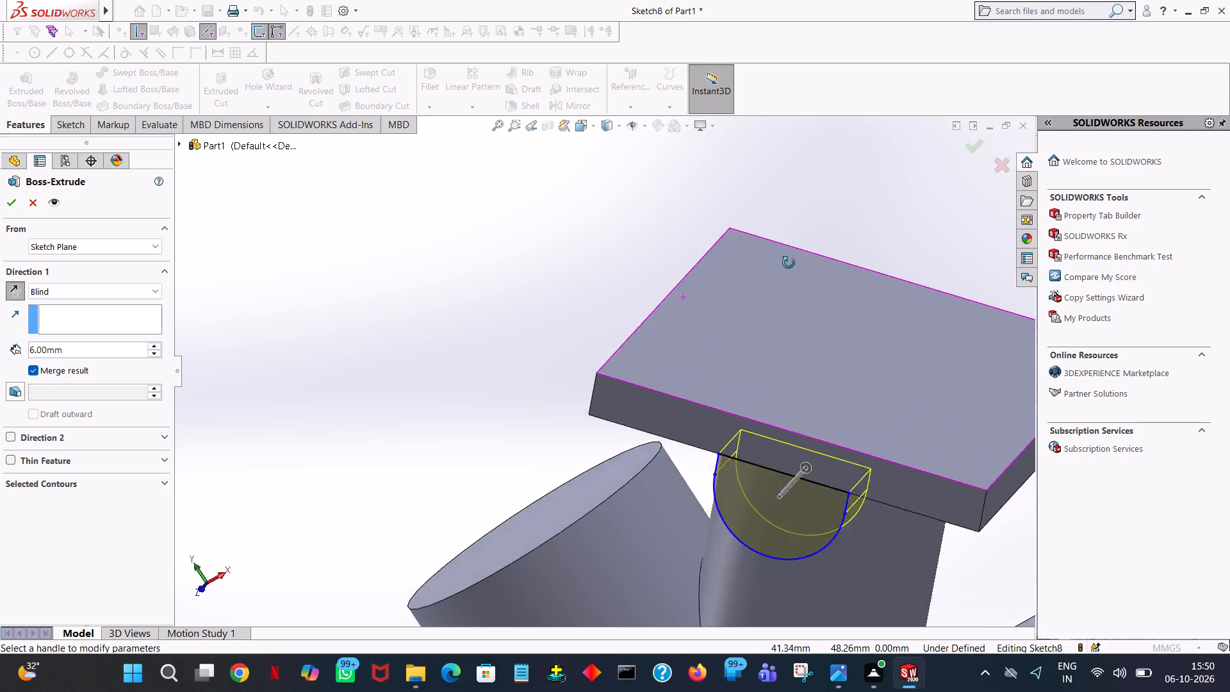
middle_click_drag(789, 263, 828, 299)
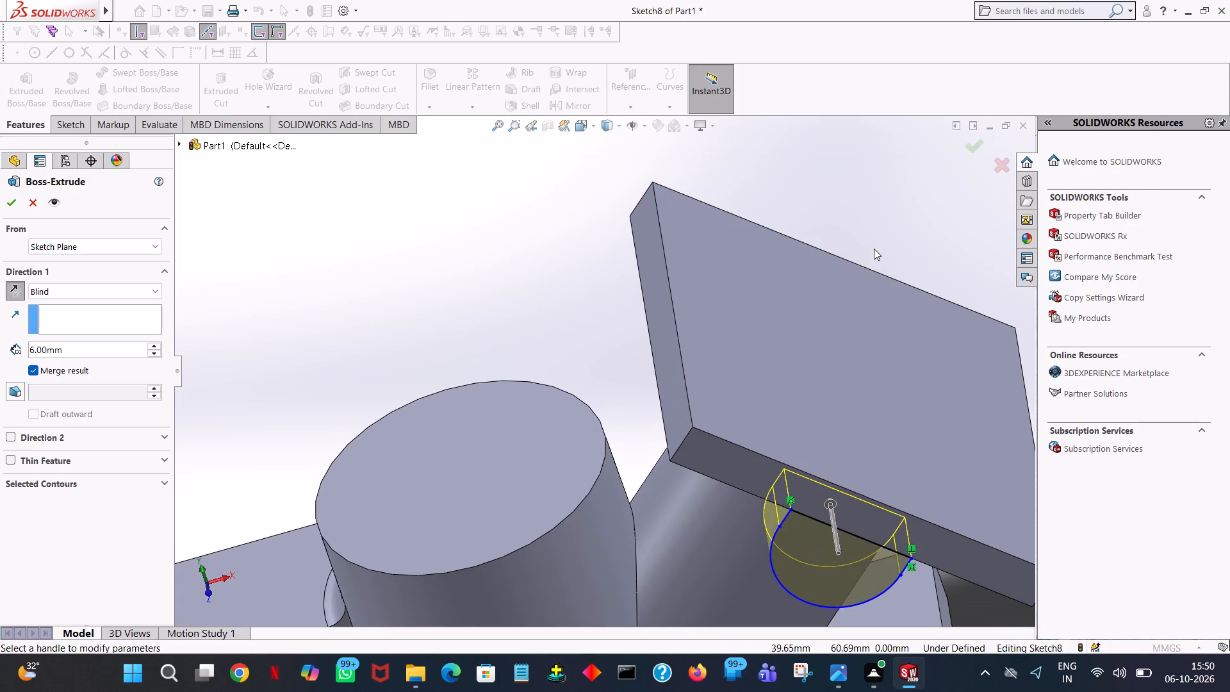
double_click(104, 350)
key("4")
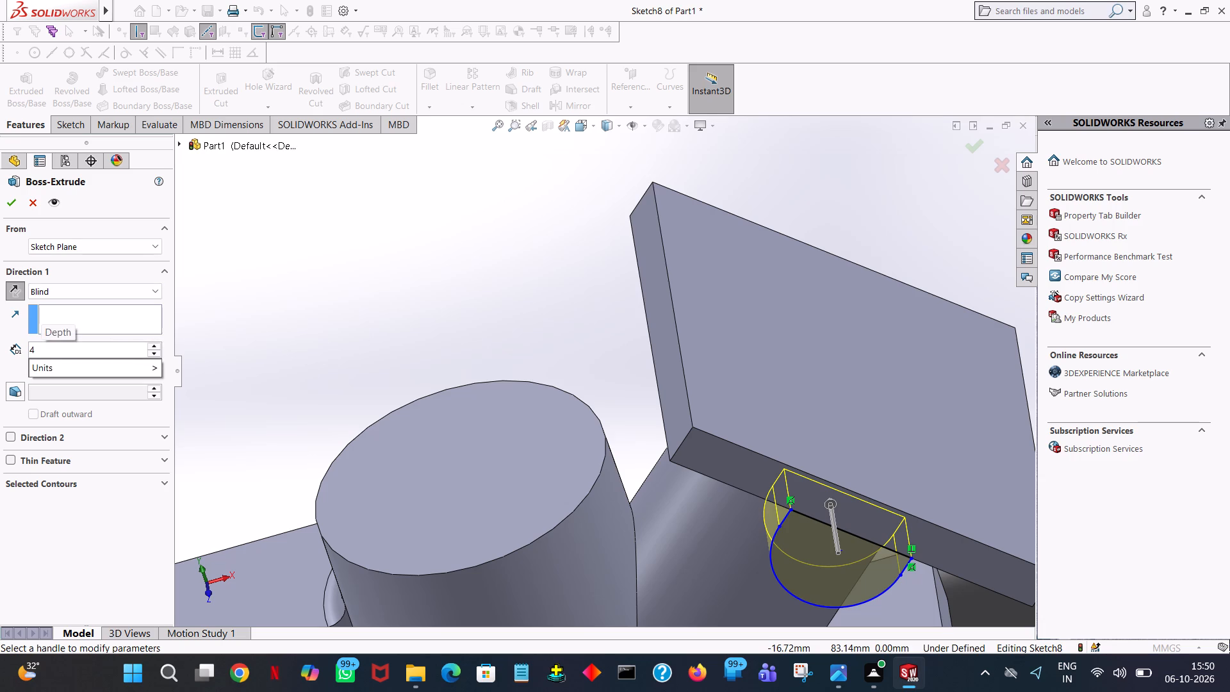
left_click(427, 179)
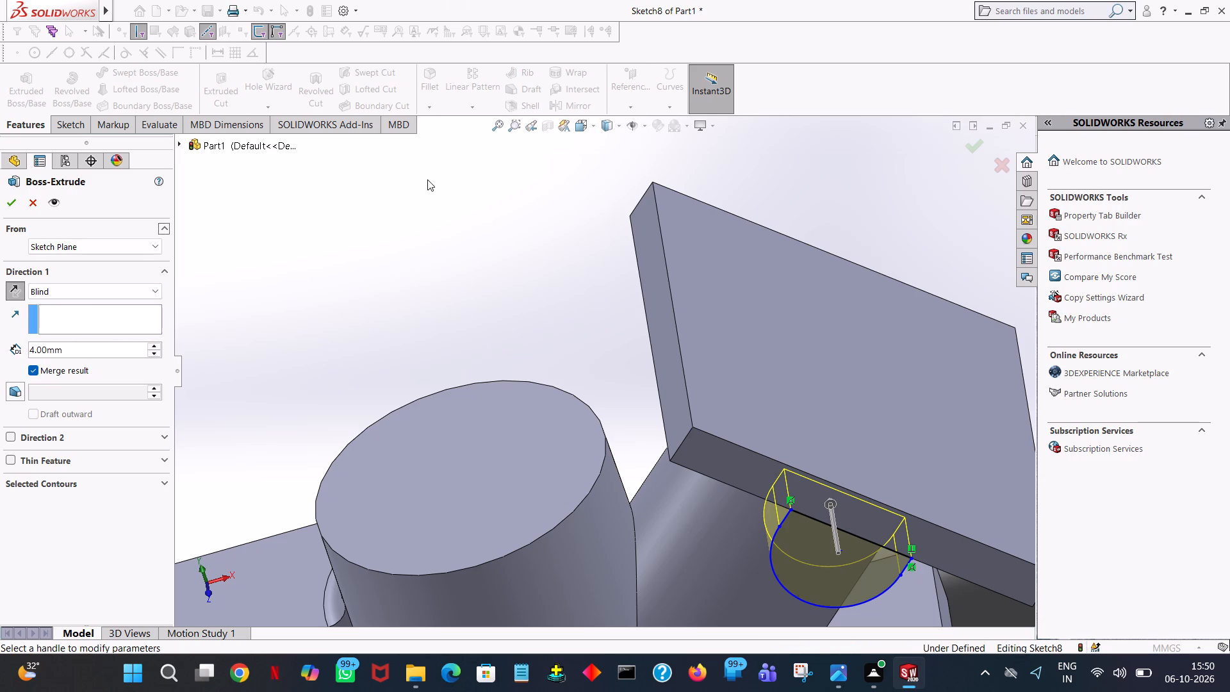
middle_click_drag(505, 361, 599, 391)
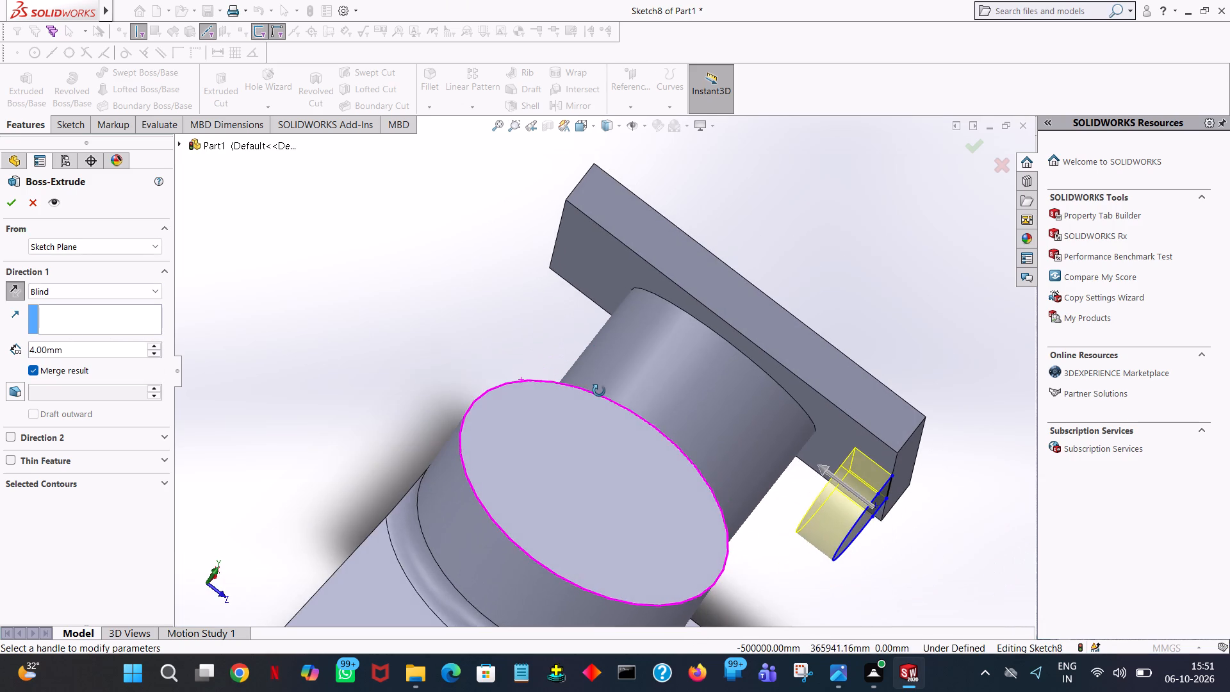
middle_click_drag(599, 391, 512, 389)
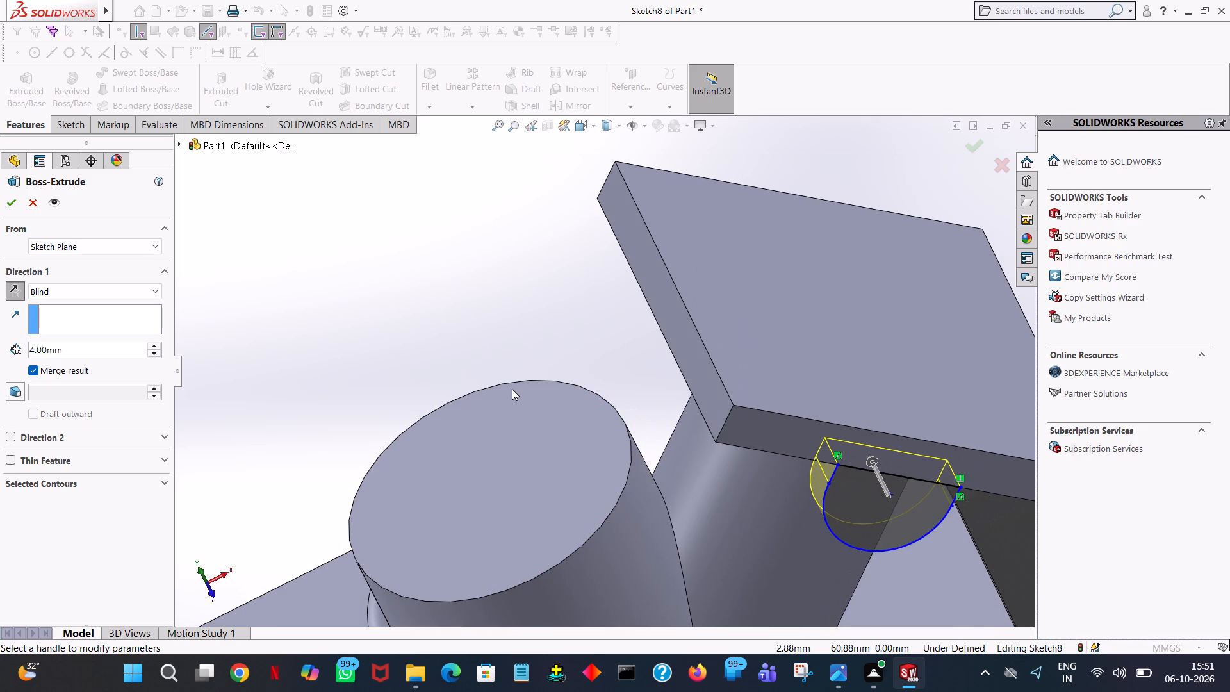
left_click(6, 201)
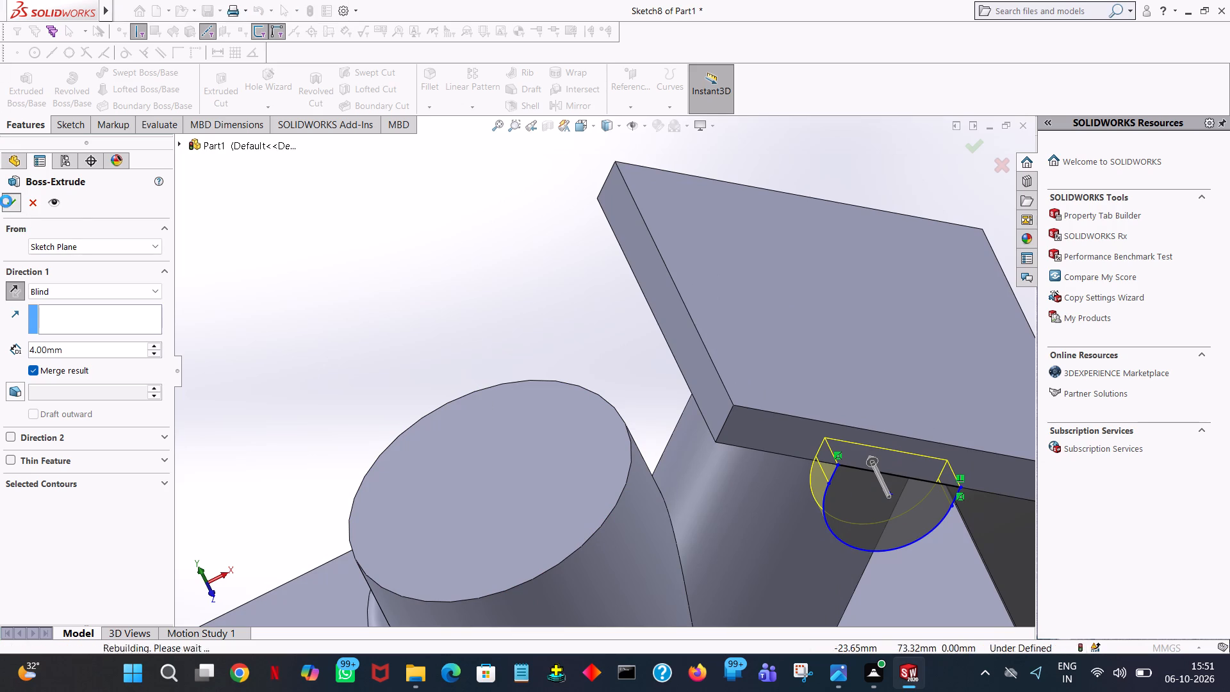
left_click(491, 324)
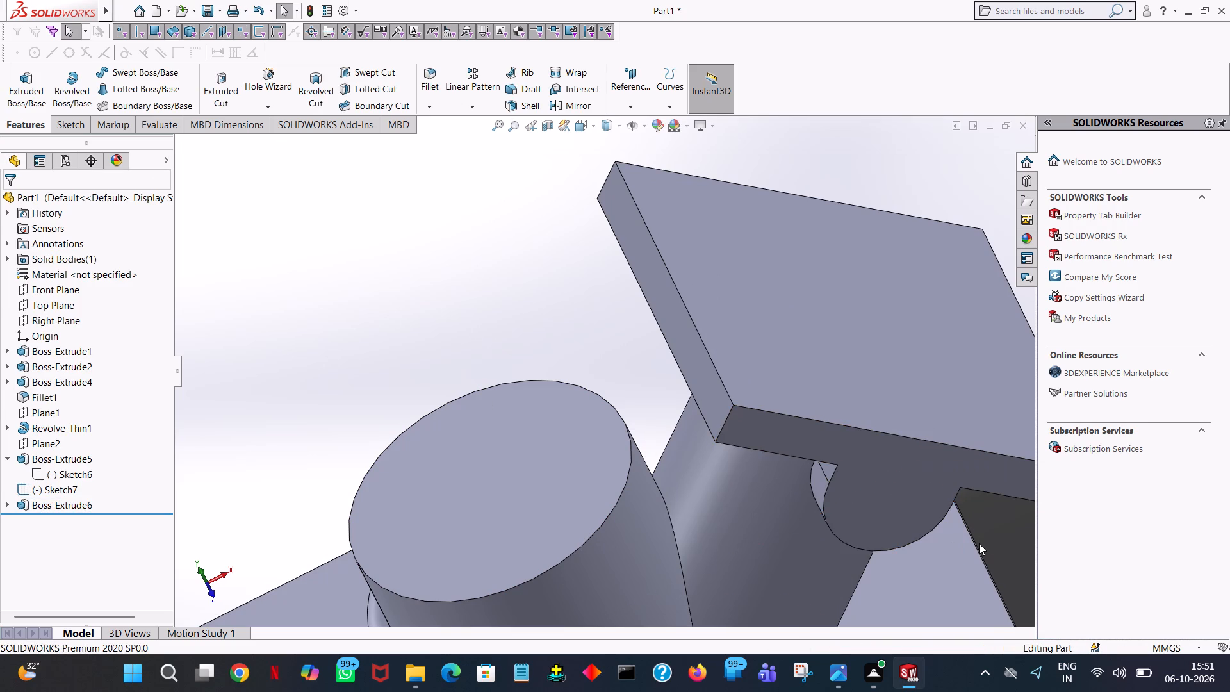
Fillet the square flange's lower corner edge on the rounded boss side with a 6 mm radius.
middle_click_drag(979, 543, 924, 564)
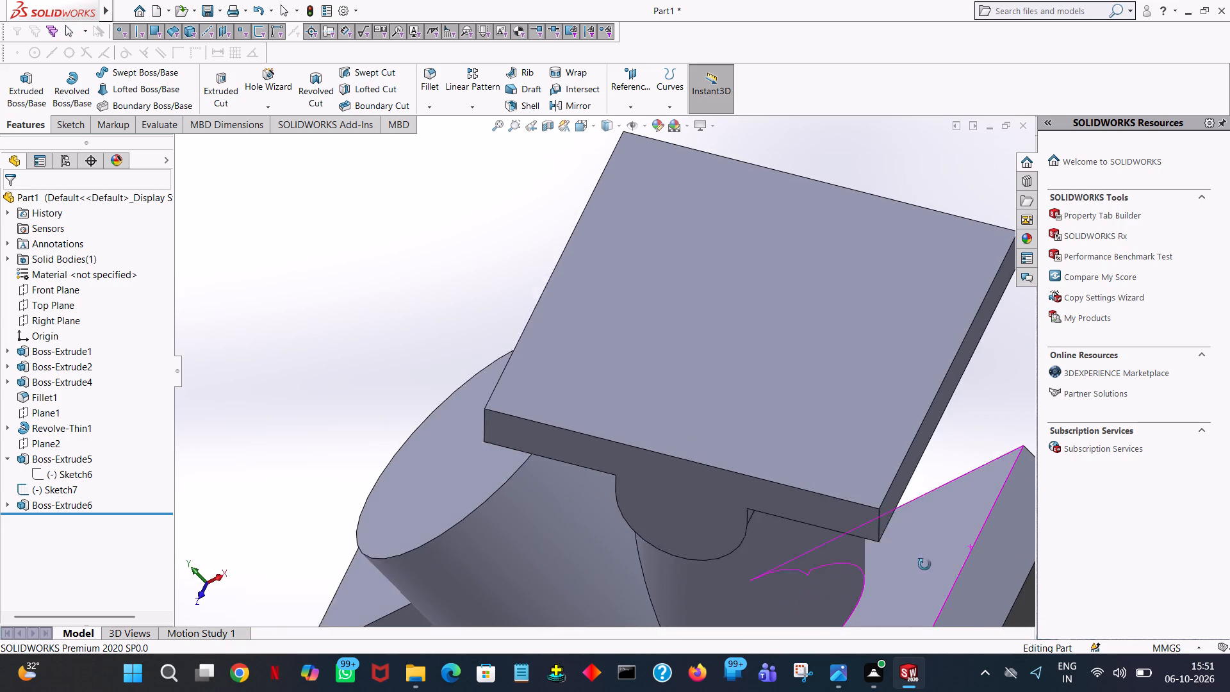
middle_click_drag(924, 564, 924, 575)
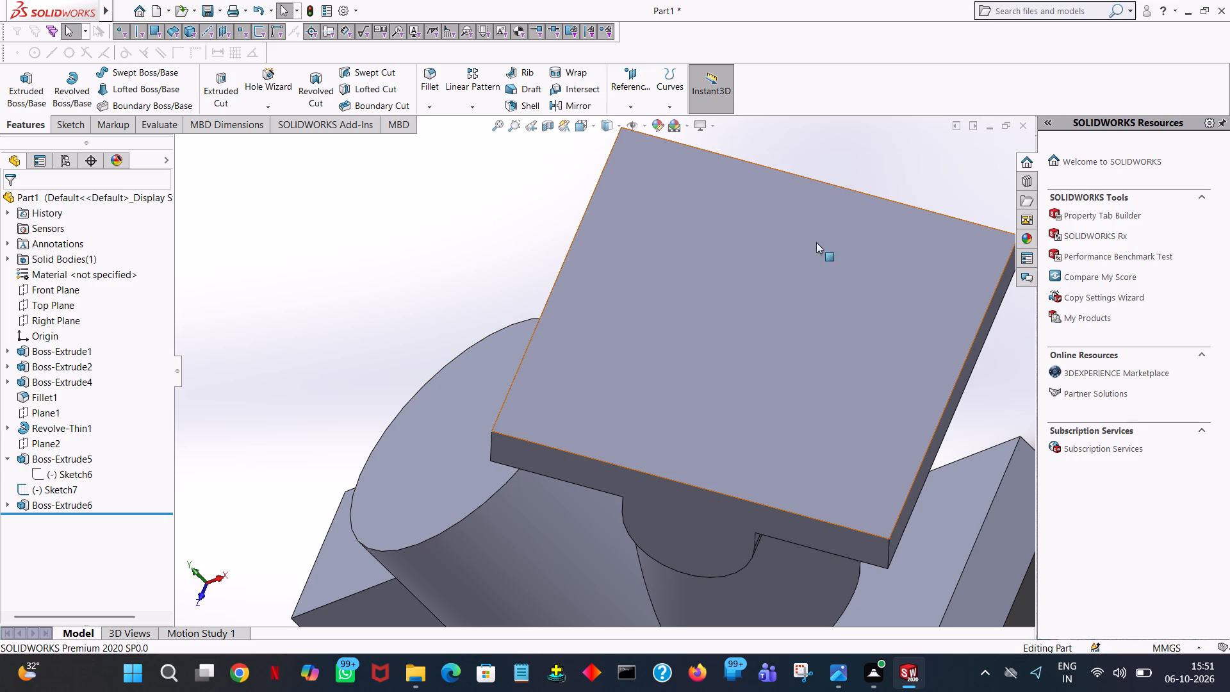
middle_click_drag(947, 478, 925, 380)
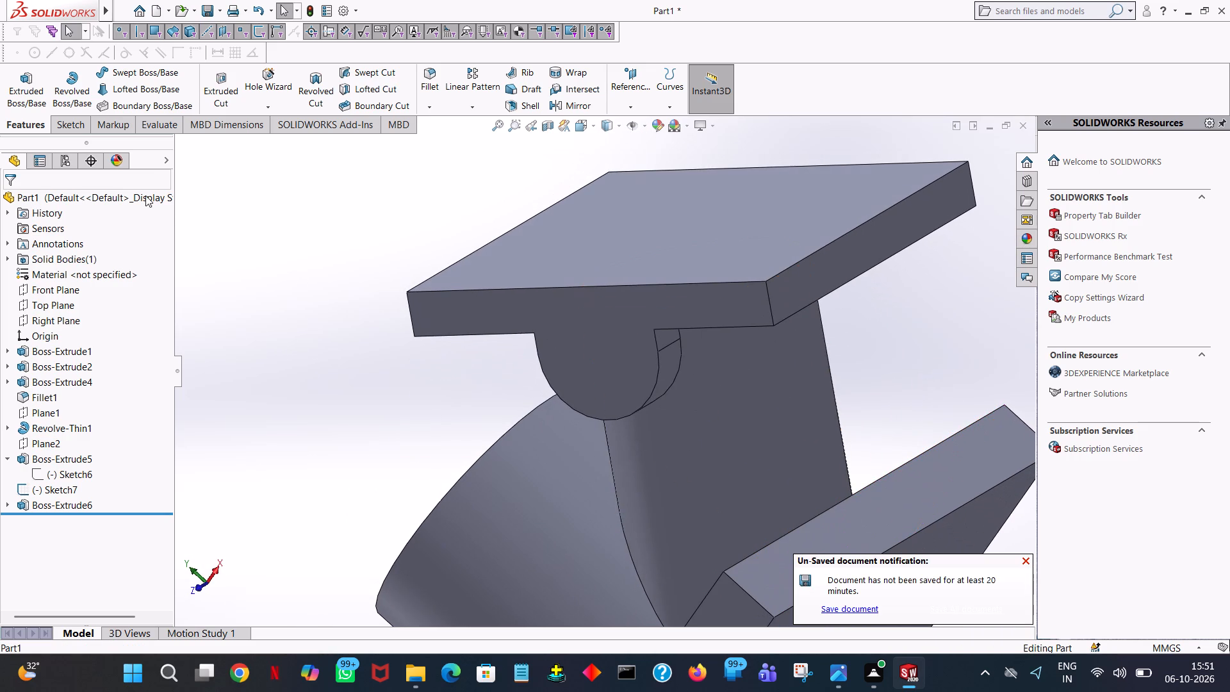
left_click(432, 77)
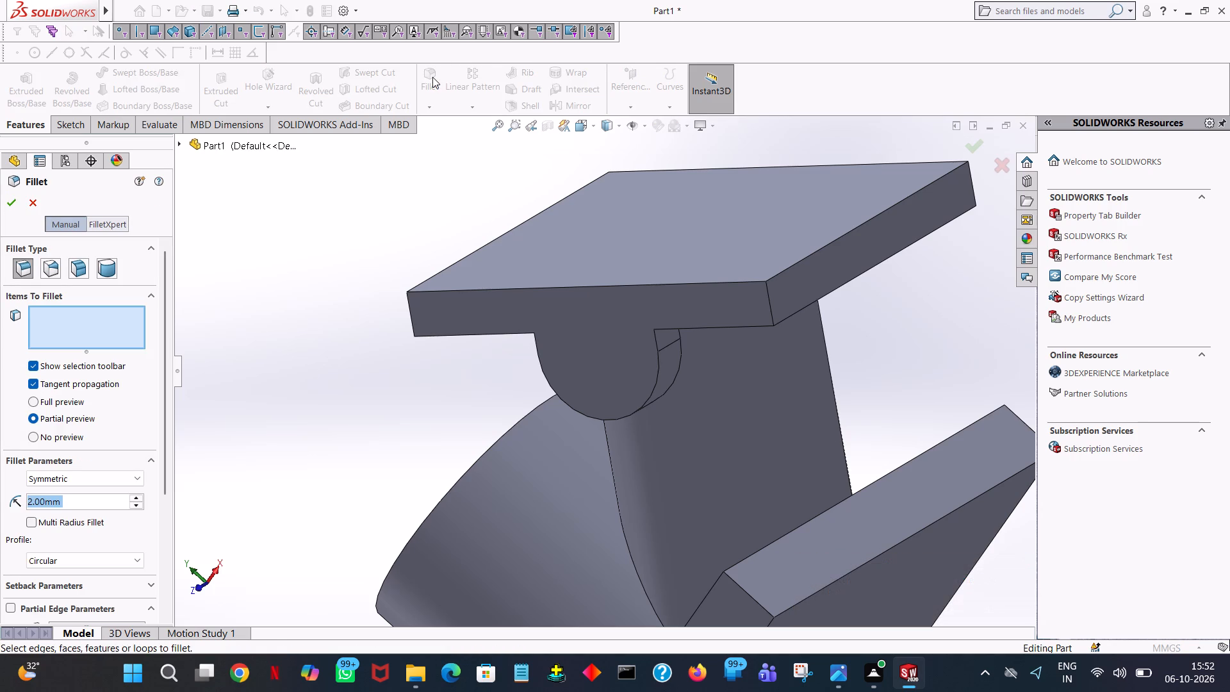
key("6")
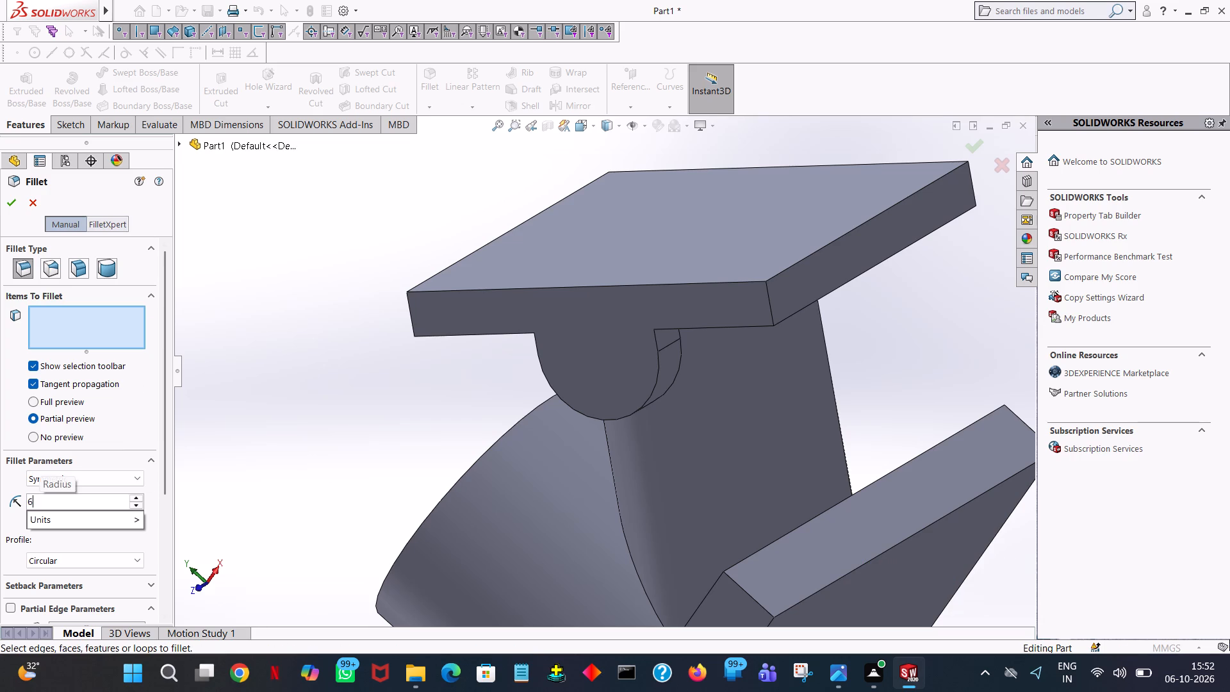
left_click(336, 191)
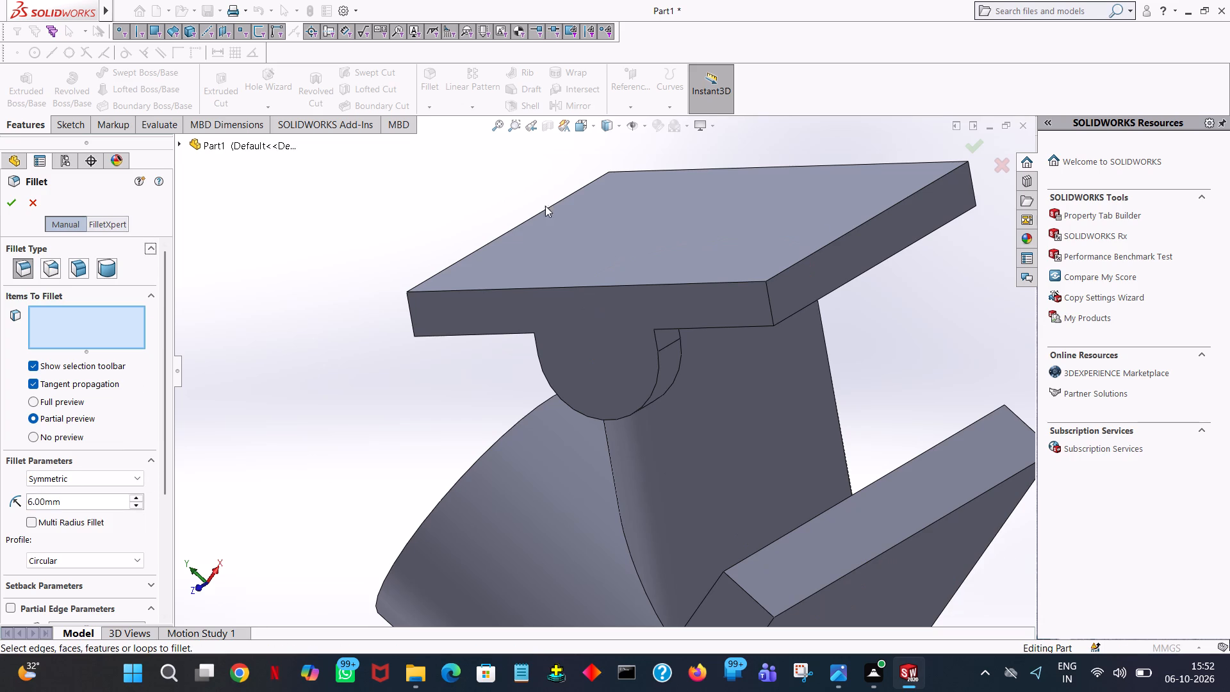
left_click(767, 297)
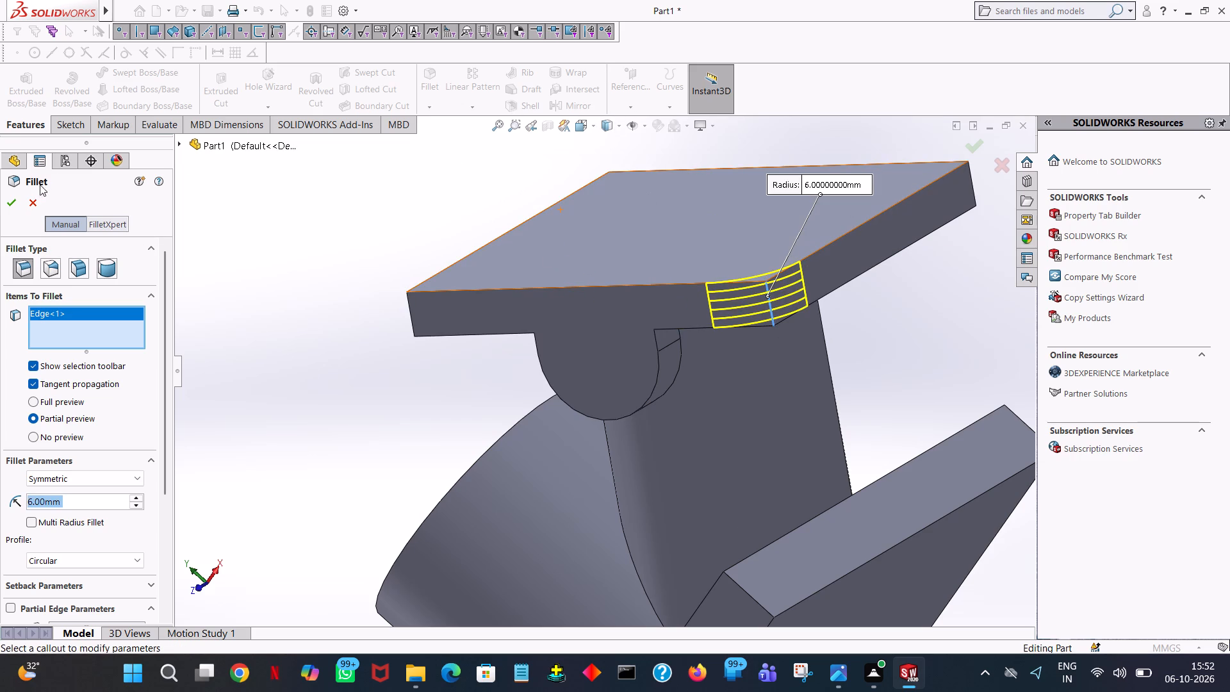
left_click(6, 201)
Fillet the flange's upper corner edge on the rounded boss side, nearest the upright cylinder, with a 6 mm radius.
middle_click_drag(377, 200, 448, 245)
left_click(435, 80)
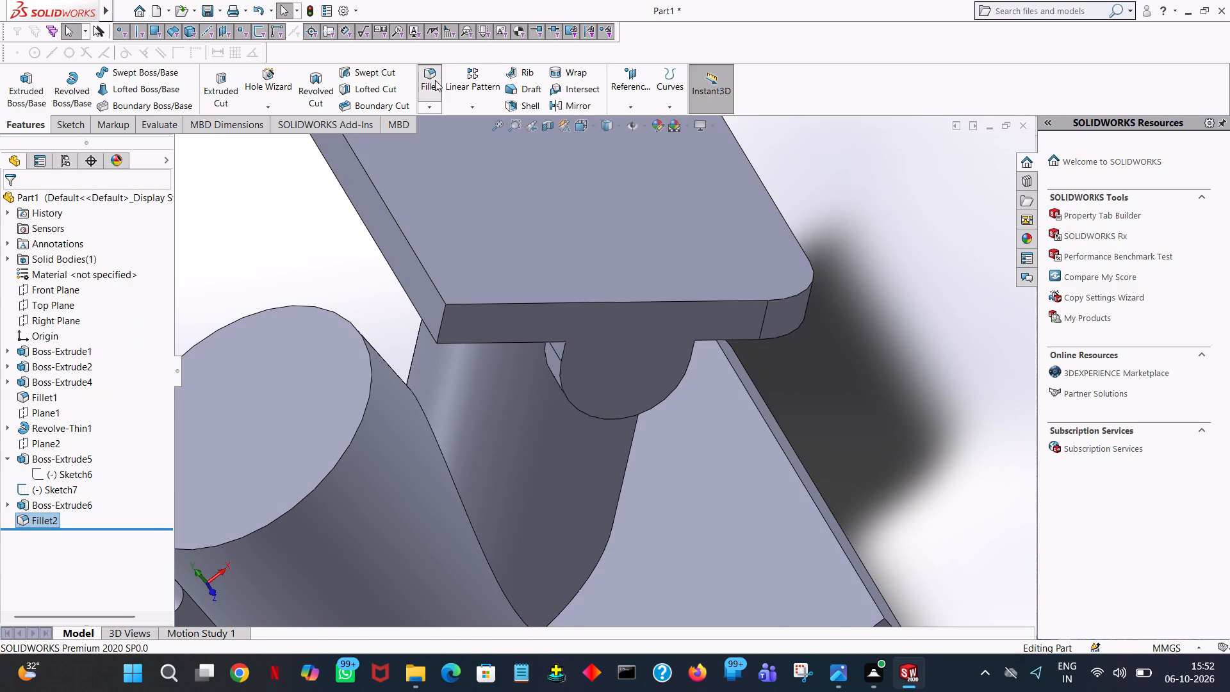
left_click(441, 324)
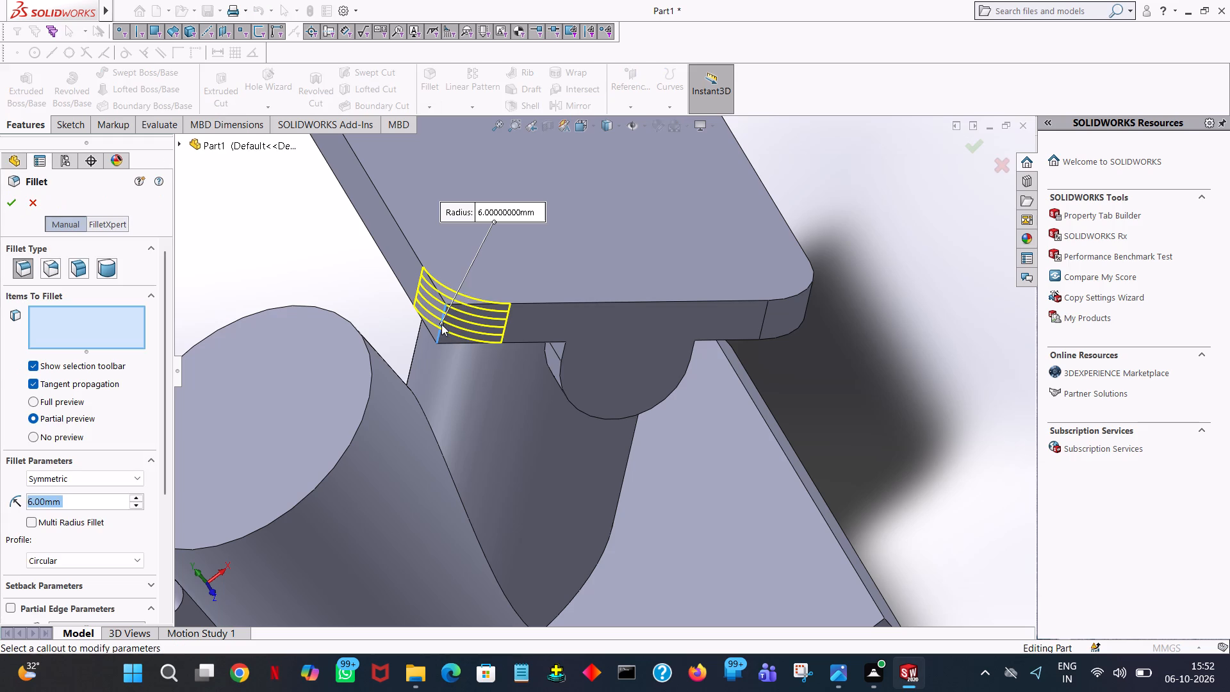
left_click(8, 195)
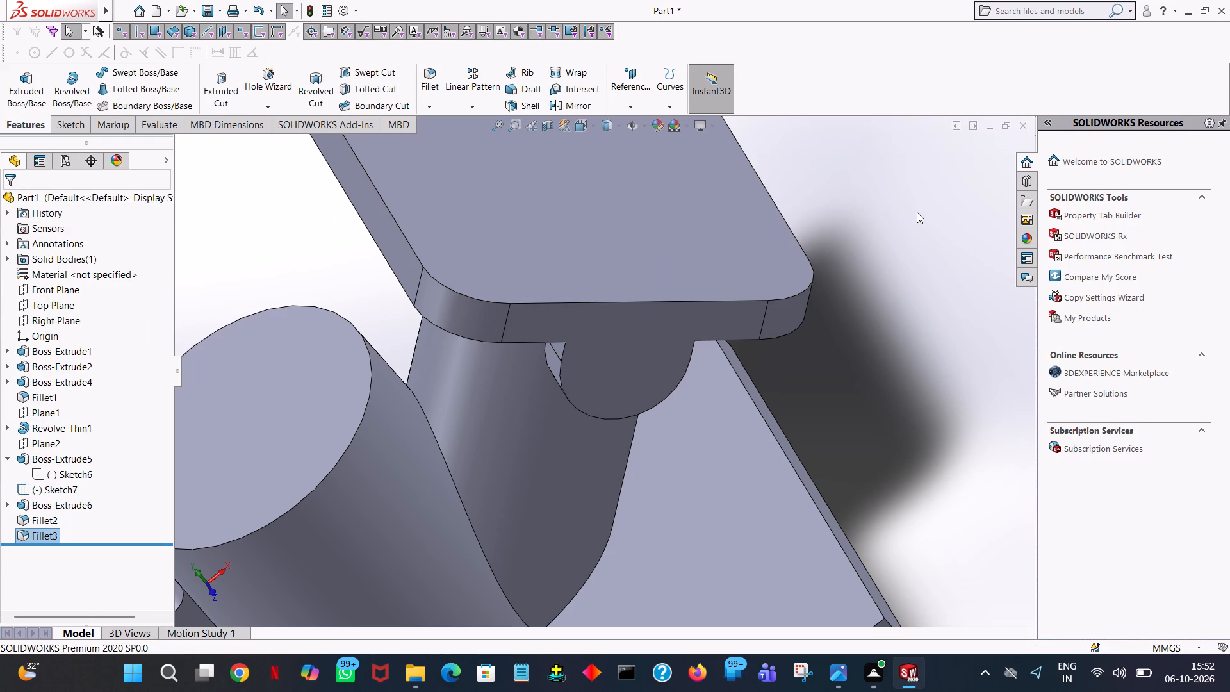
Fillet the flange's upper corner edge on the side opposite the rounded boss with a 6 mm radius.
middle_click_drag(924, 241, 946, 415, "ctrl")
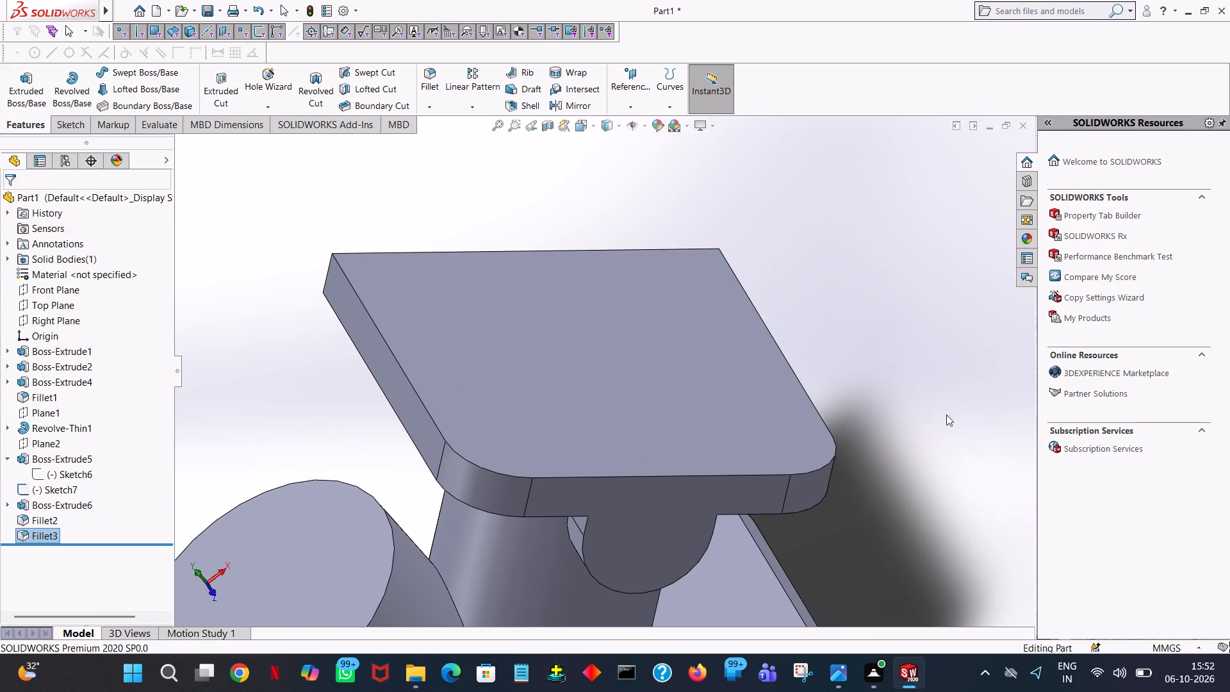
middle_click_drag(917, 315, 959, 522)
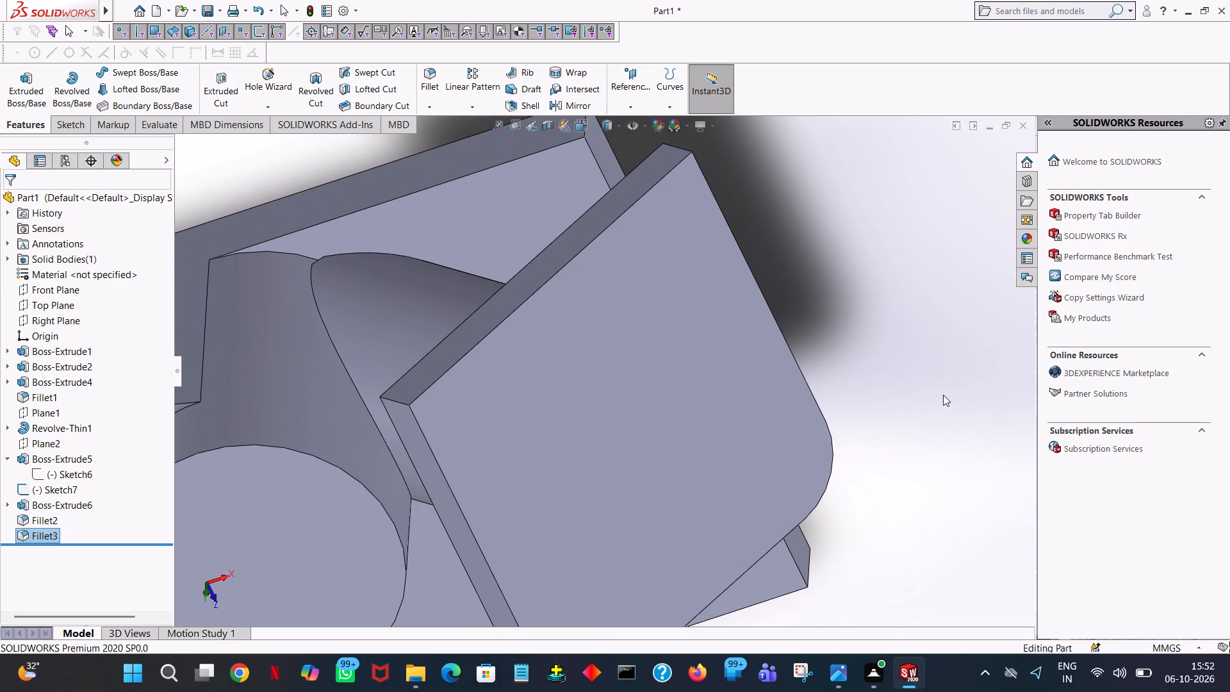
left_click(434, 83)
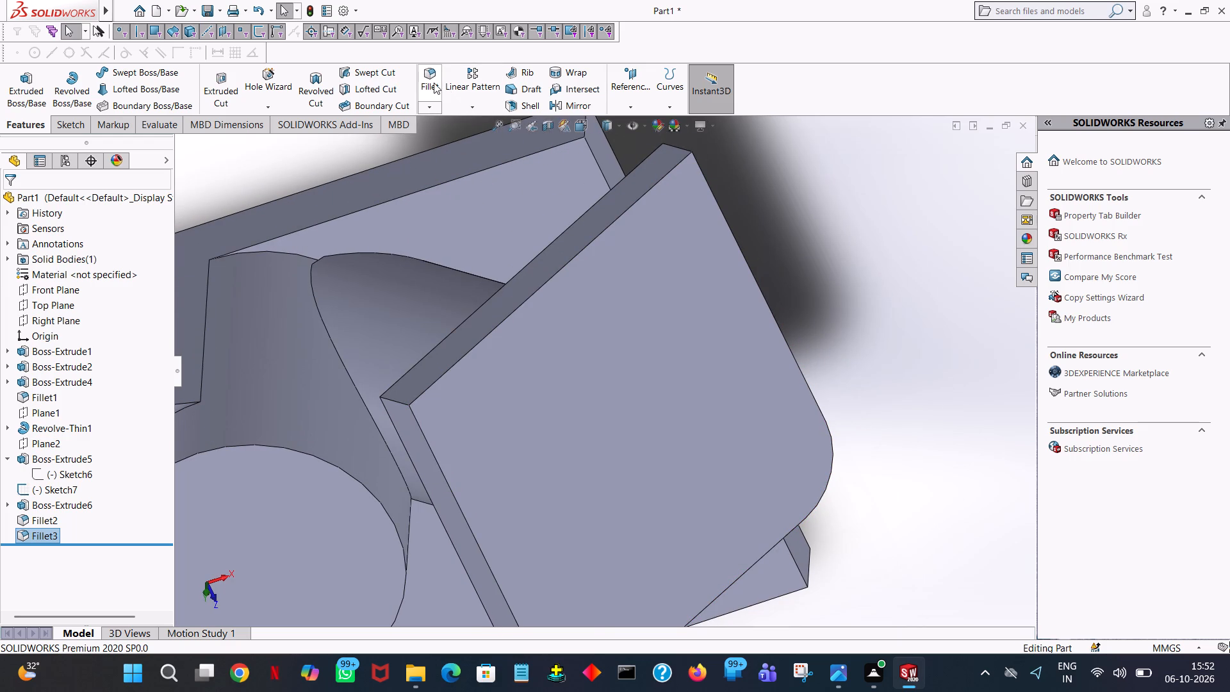
left_click(399, 401)
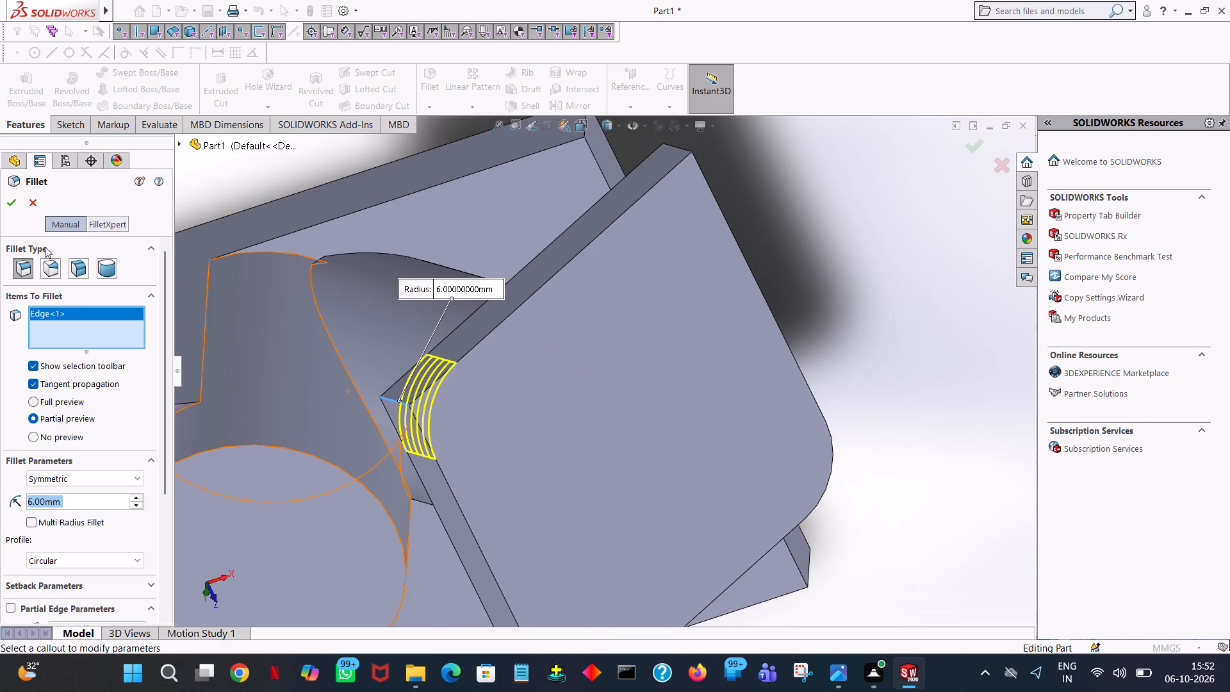
left_click(7, 197)
Fillet the flange's remaining lower corner edge, on the side opposite the rounded boss, with a 6 mm radius.
middle_click_drag(793, 185, 789, 261)
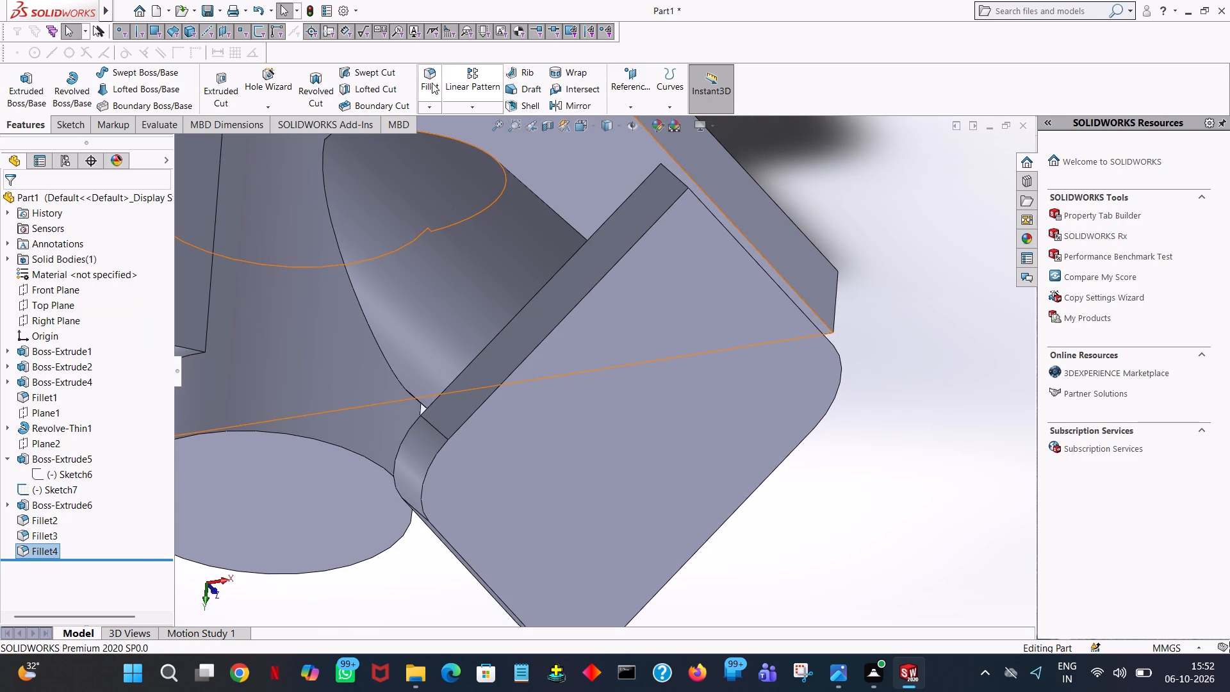
left_click(432, 83)
middle_click_drag(757, 171, 763, 245)
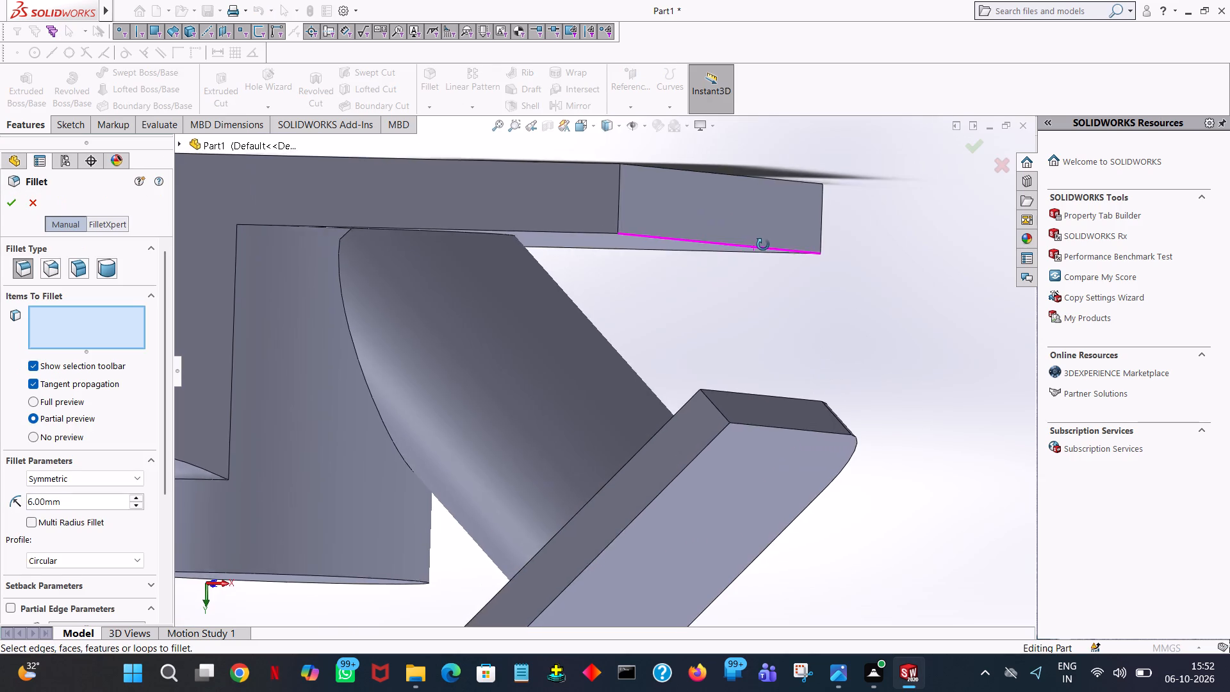
middle_click_drag(763, 245, 765, 257)
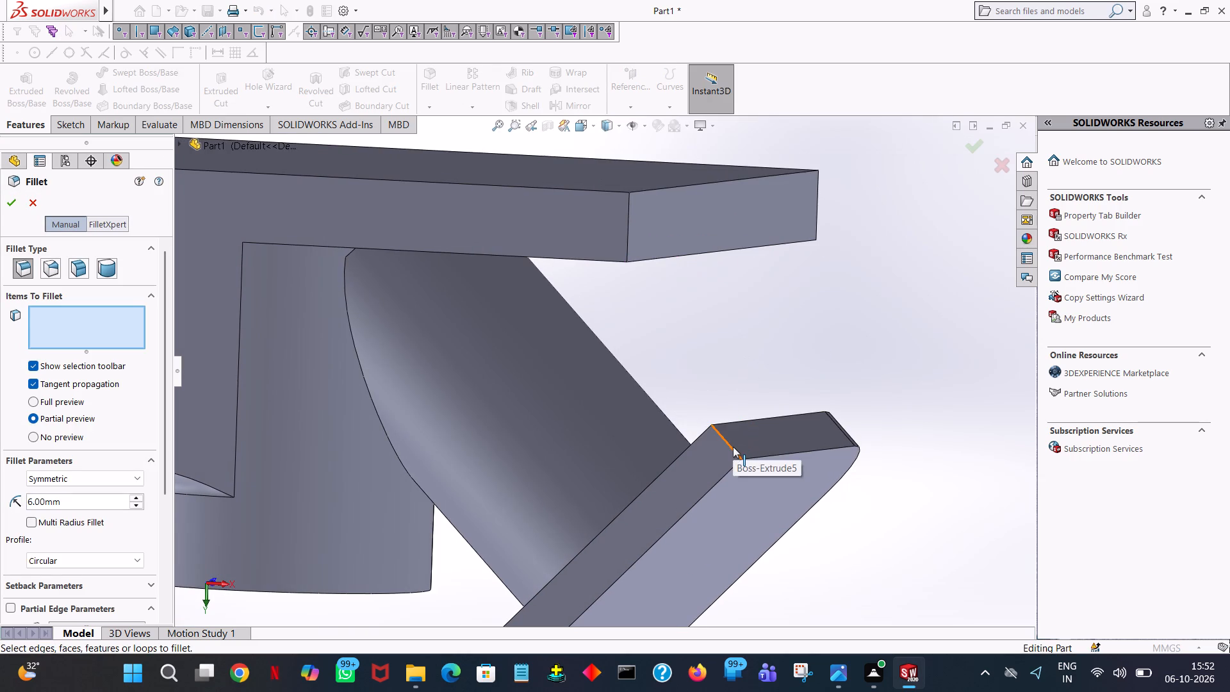
left_click(733, 447)
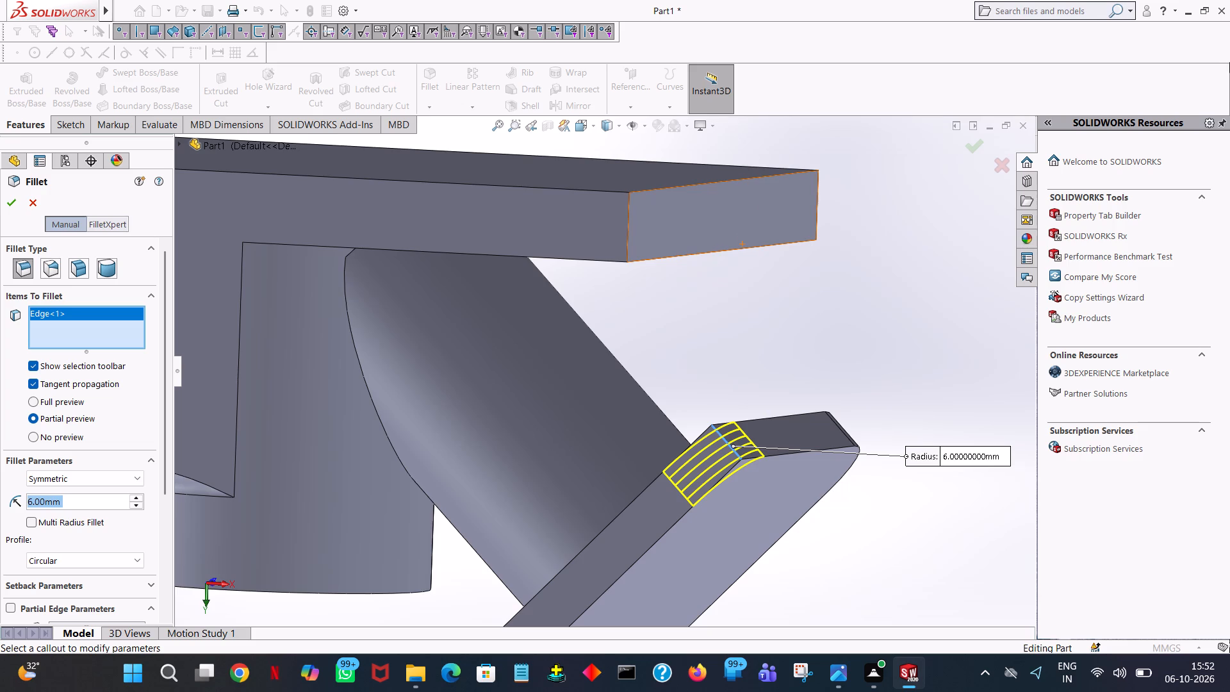
left_click(11, 206)
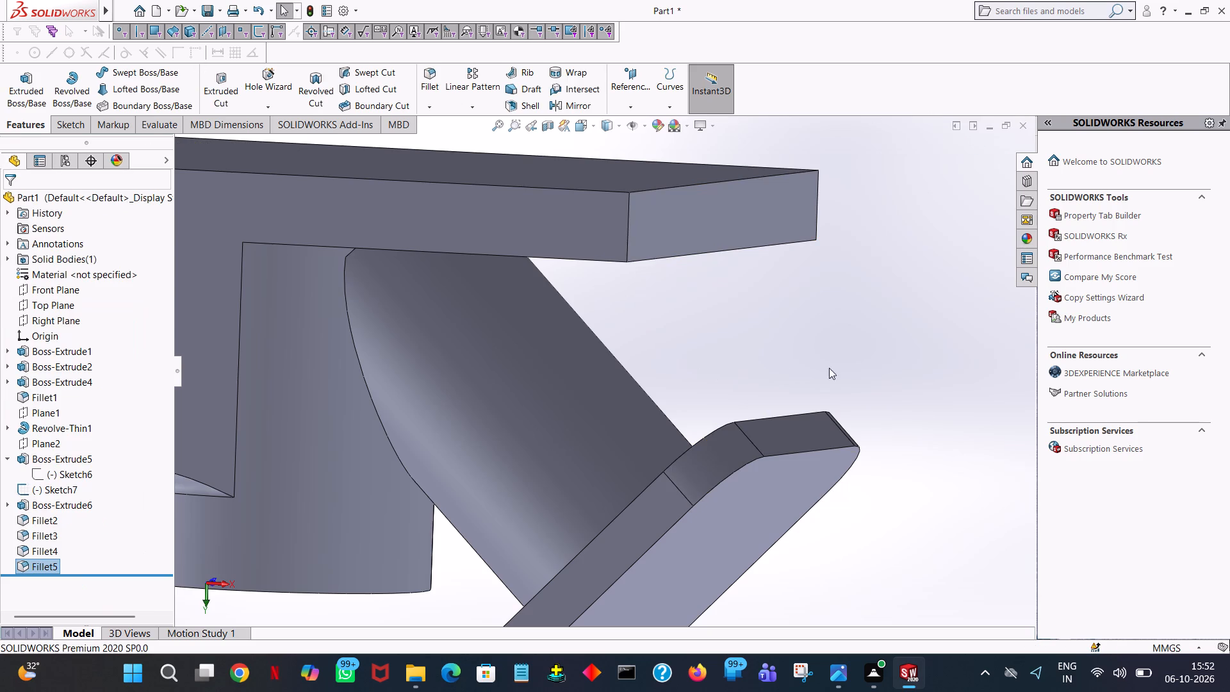
Start an Extruded Cut sketch on the flange's outer face and draw a 2 mm radius circle concentric with the newly filleted lower corner.
middle_click_drag(971, 432, 968, 355)
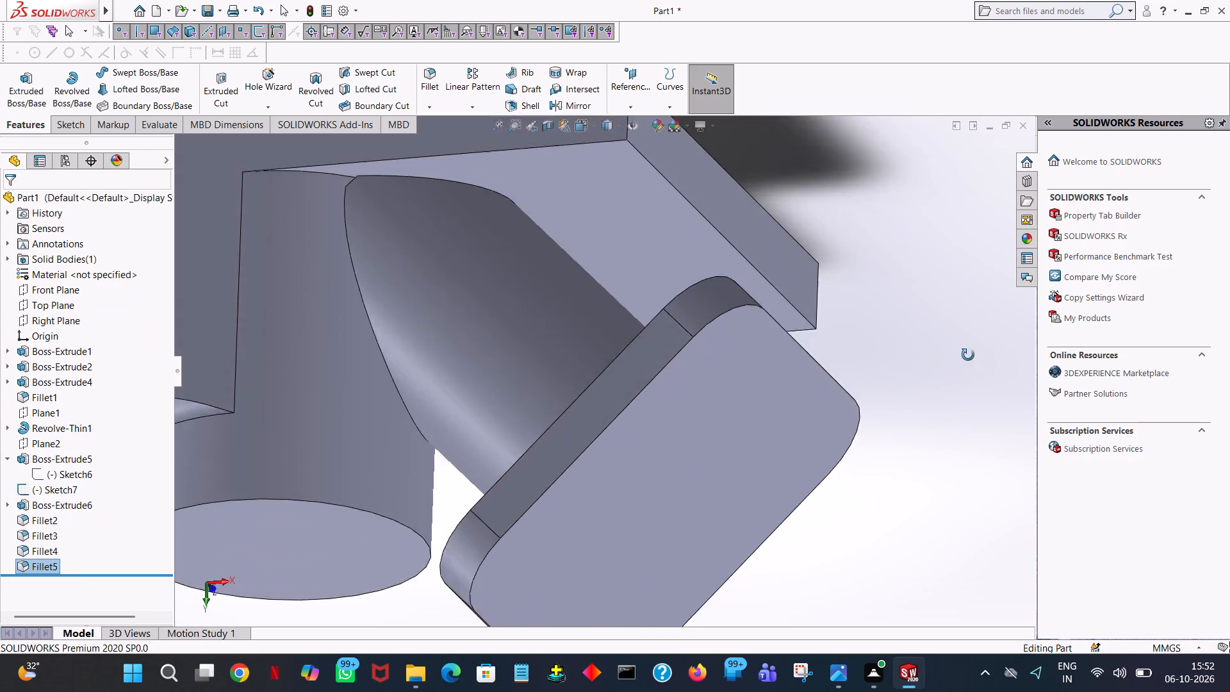
middle_click_drag(968, 355, 927, 303)
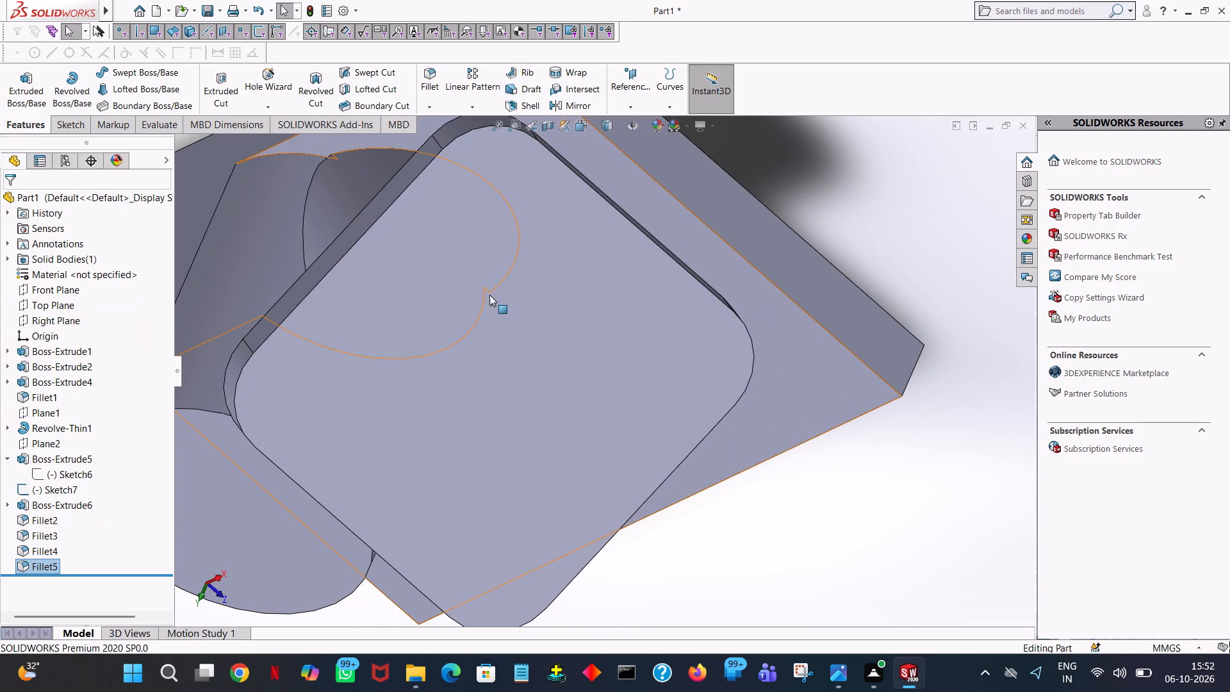
scroll(534, 289, "down", 2, "ctrl")
scroll(616, 281, "up", 4, "ctrl")
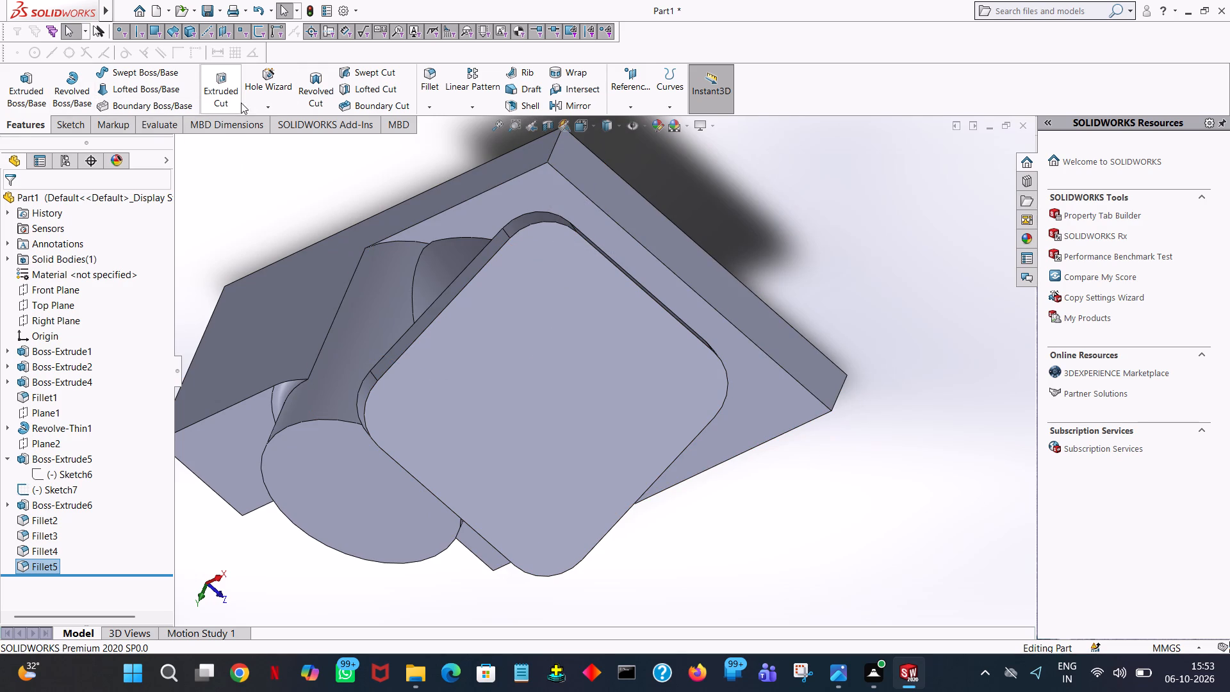
left_click(224, 89)
left_click(595, 325)
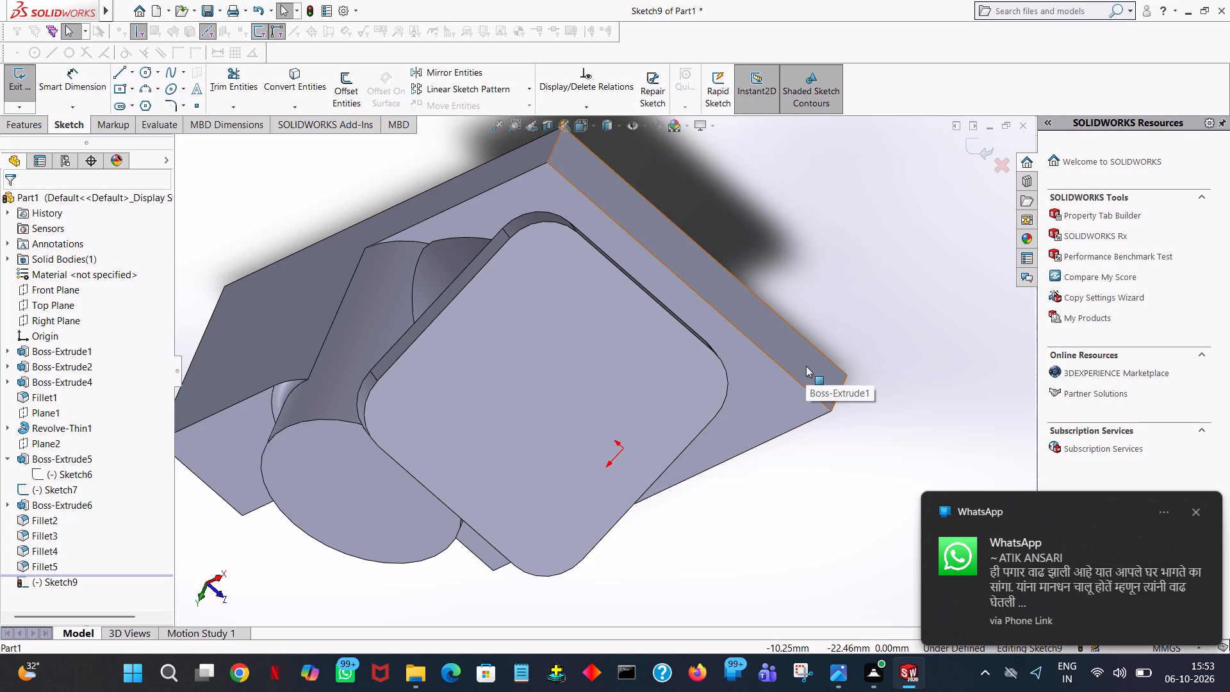
left_click(136, 71)
left_click(150, 68)
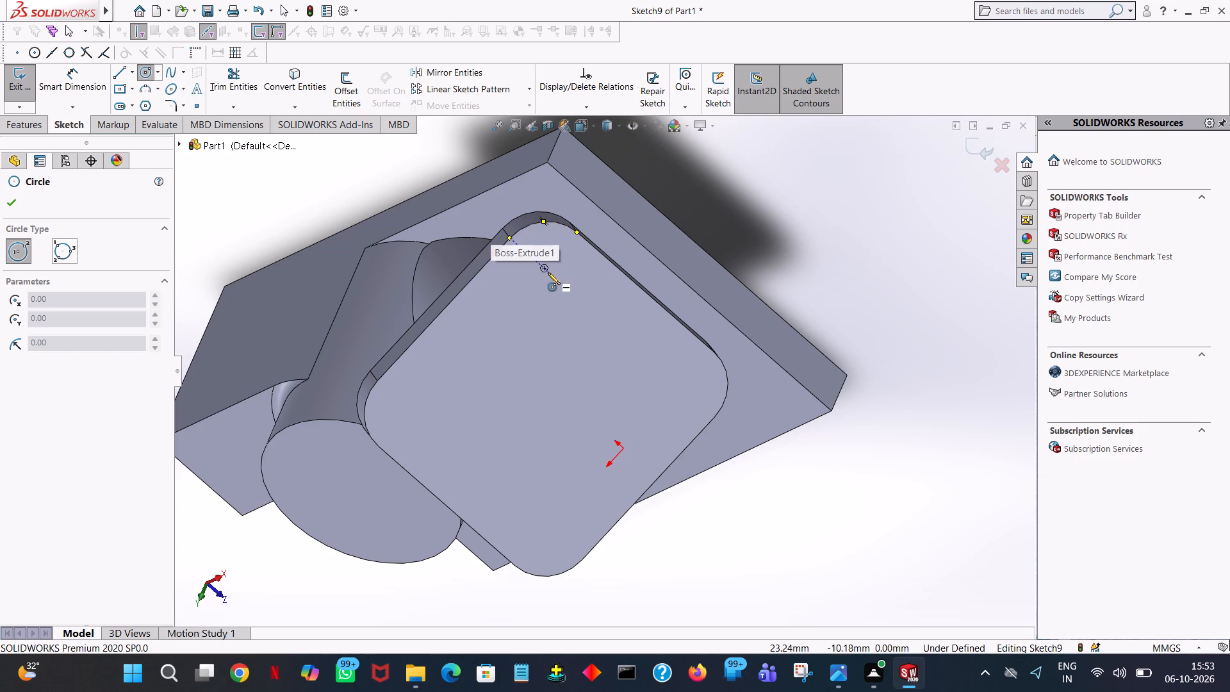
left_click(545, 269)
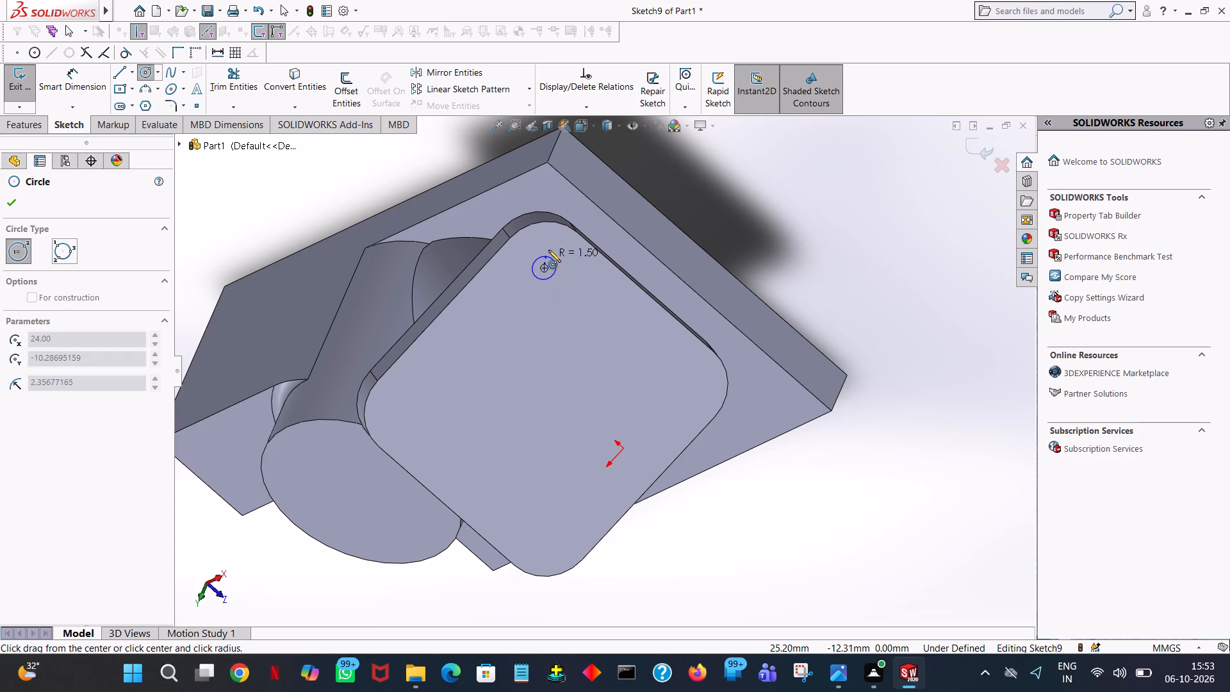
left_click(548, 250)
key("2")
key("Return")
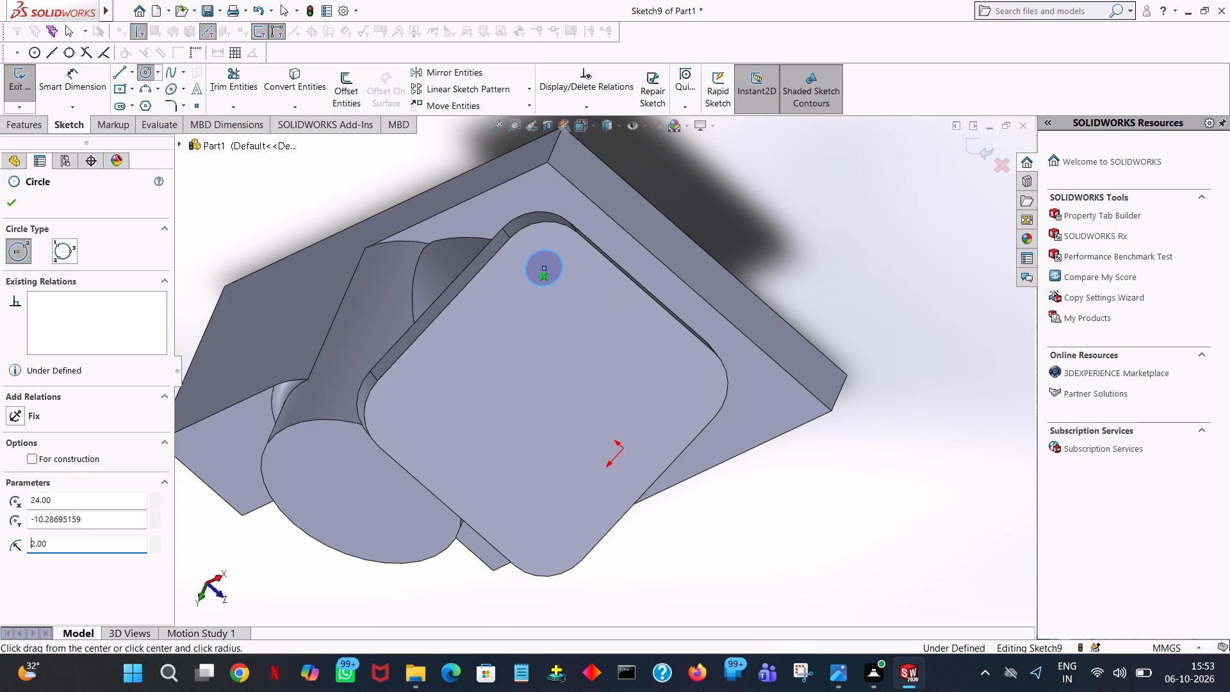
Sketch 2 mm radius circles concentric with the flange's lower and upper rounded corners on the rounded boss side.
left_click(682, 388)
left_click(686, 368)
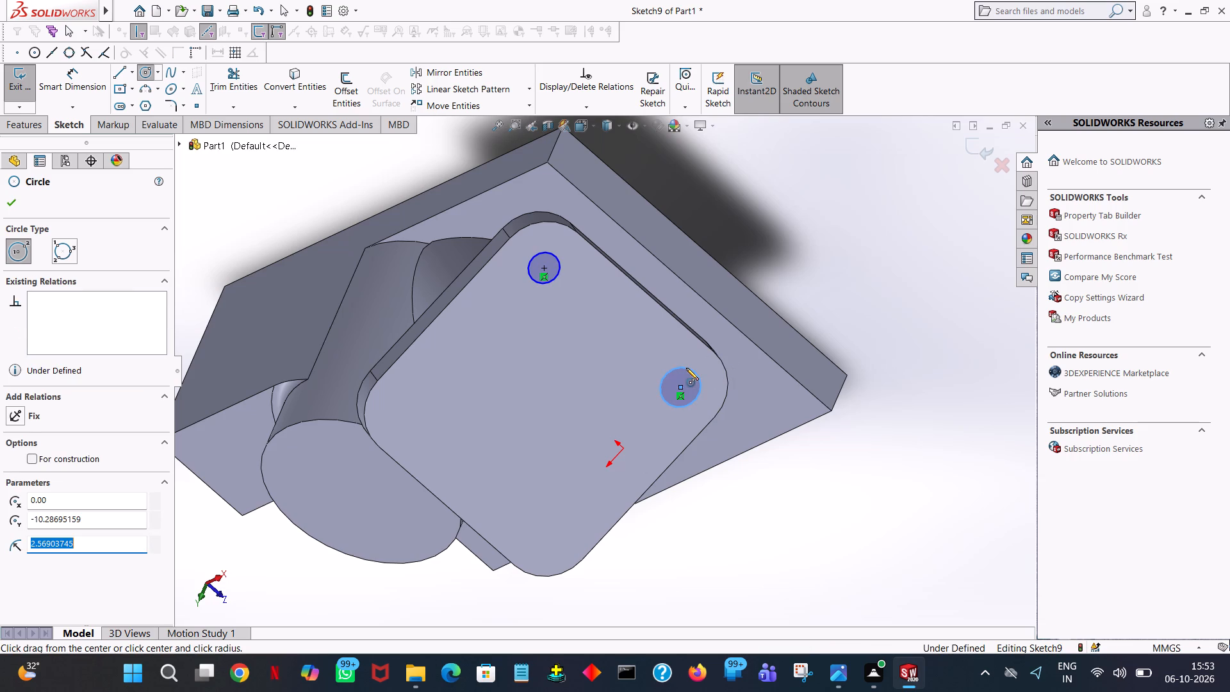
key("2")
key("Return")
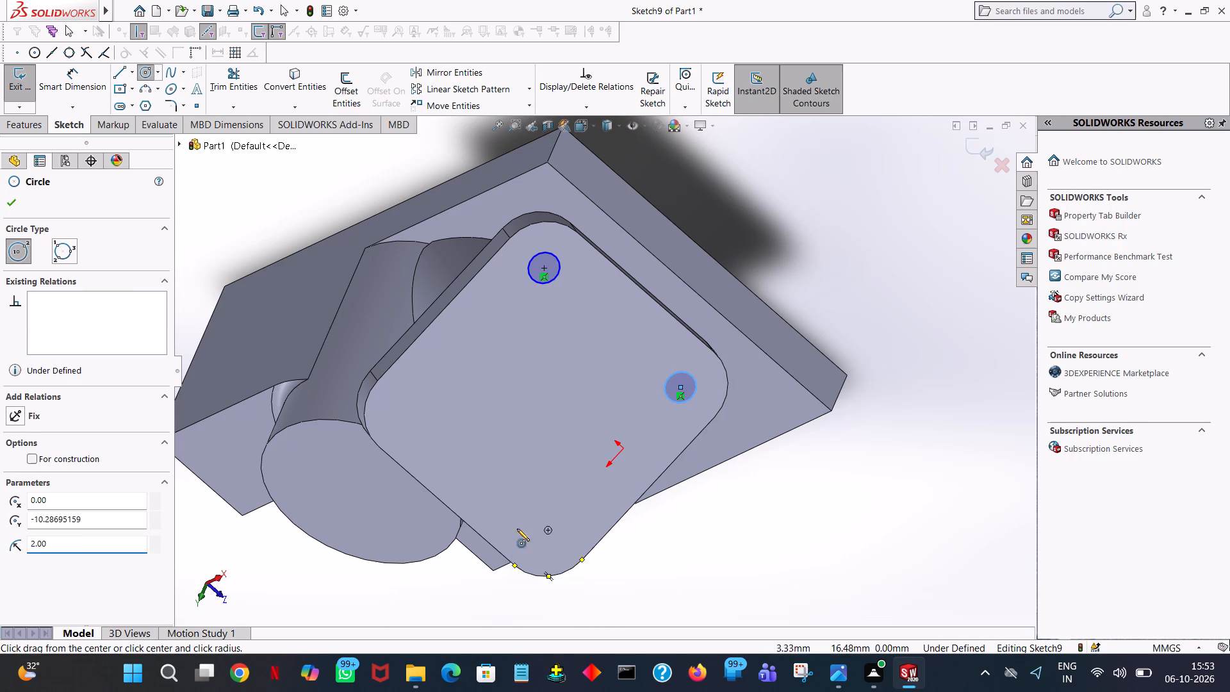
left_click(547, 531)
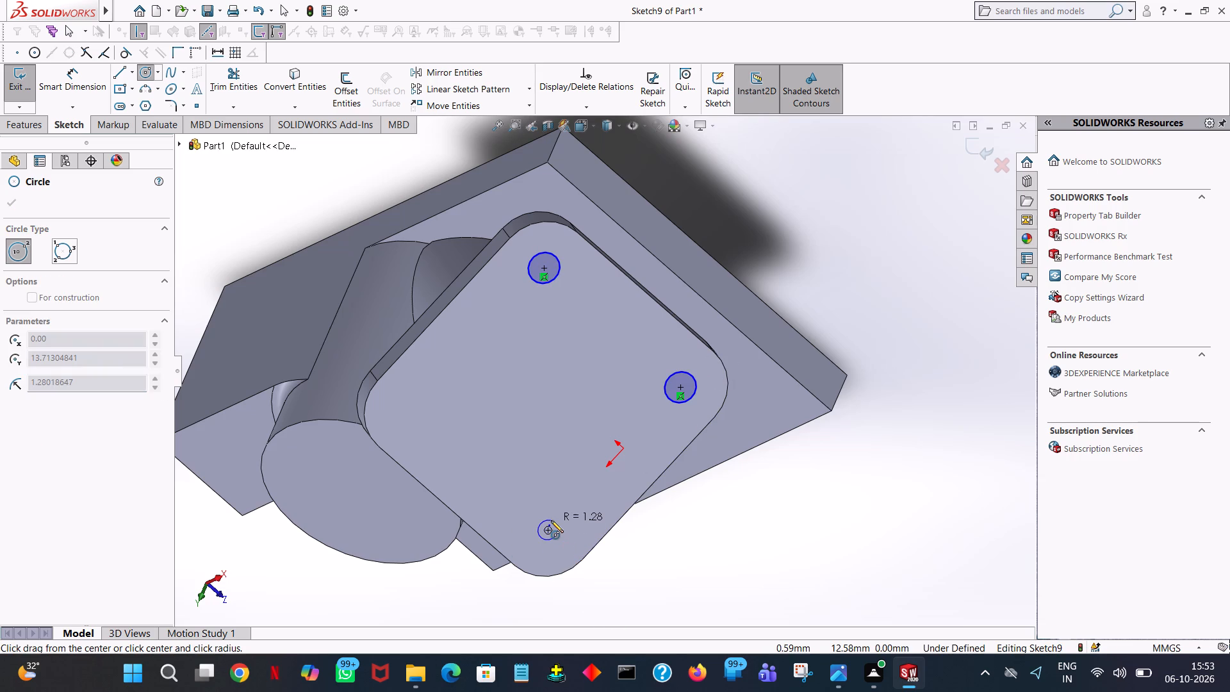
left_click(551, 520)
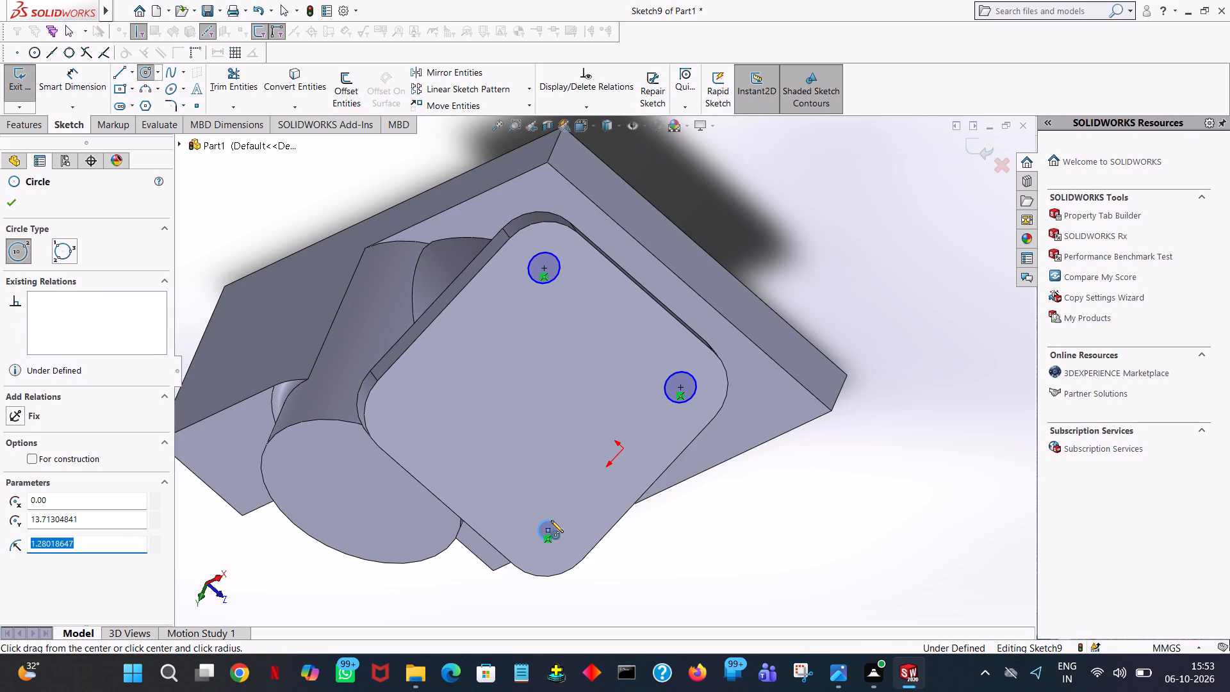
key("2")
key("Return")
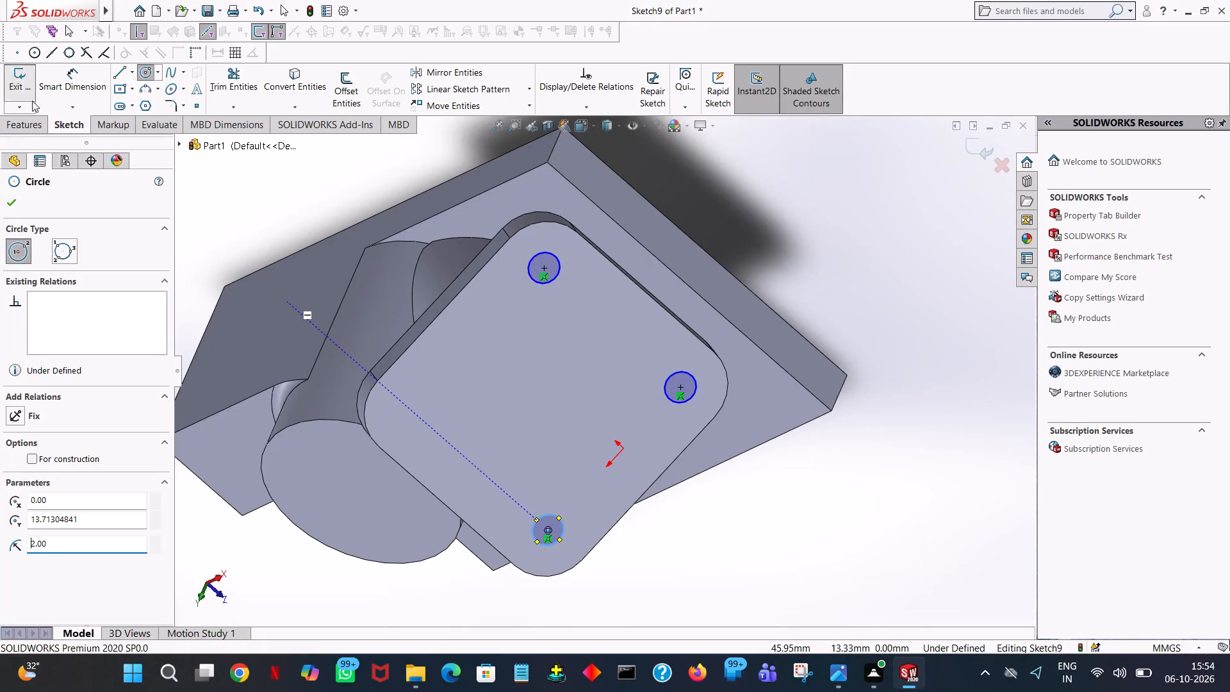
left_click(15, 201)
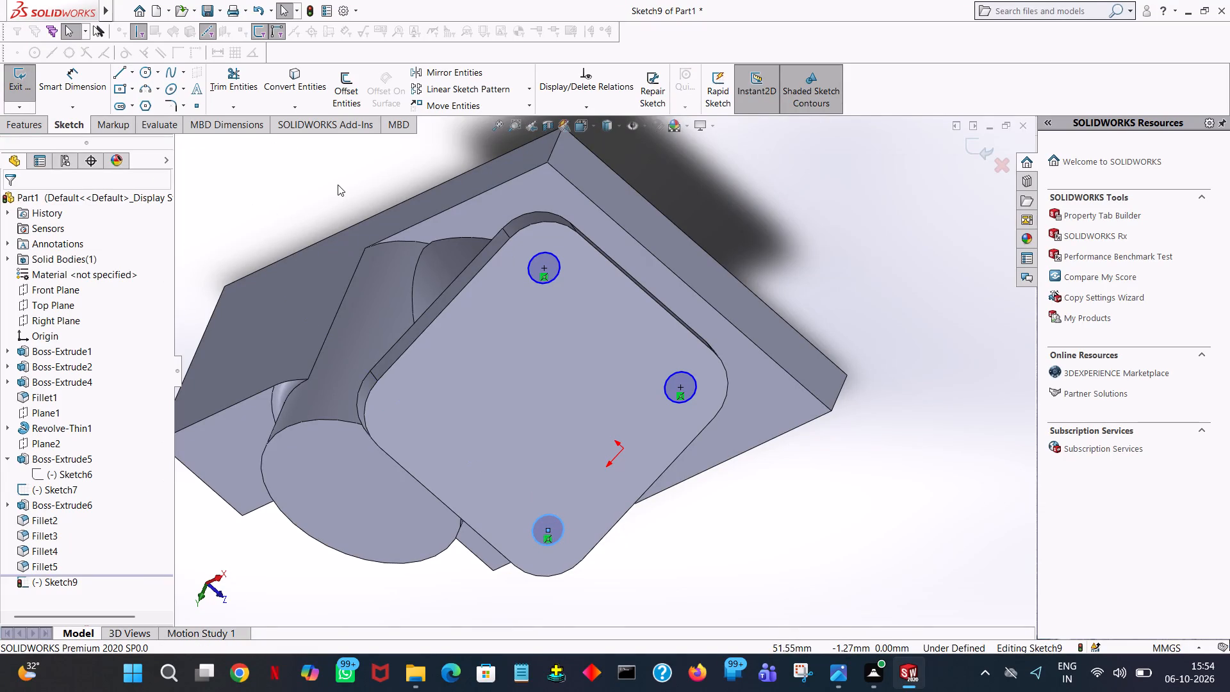
left_click(338, 185)
Sketch the fourth 2 mm radius circle concentric with the flange's upper rounded corner on the side opposite the boss.
left_click(146, 73)
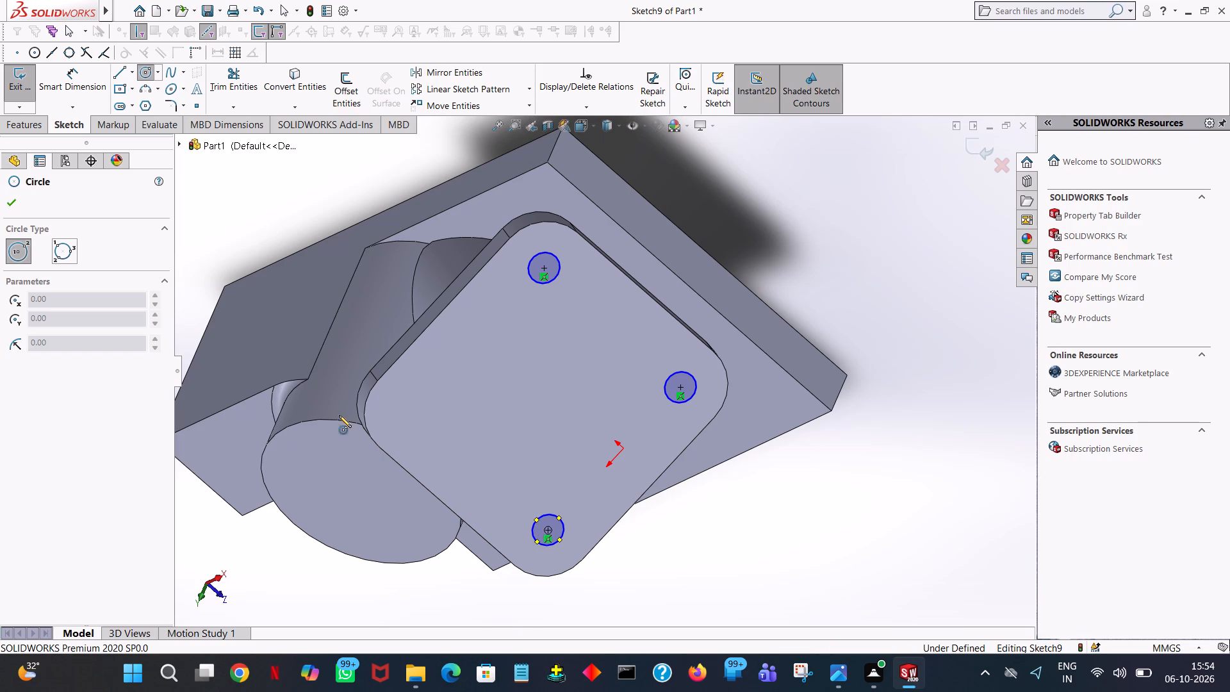
left_click(411, 409)
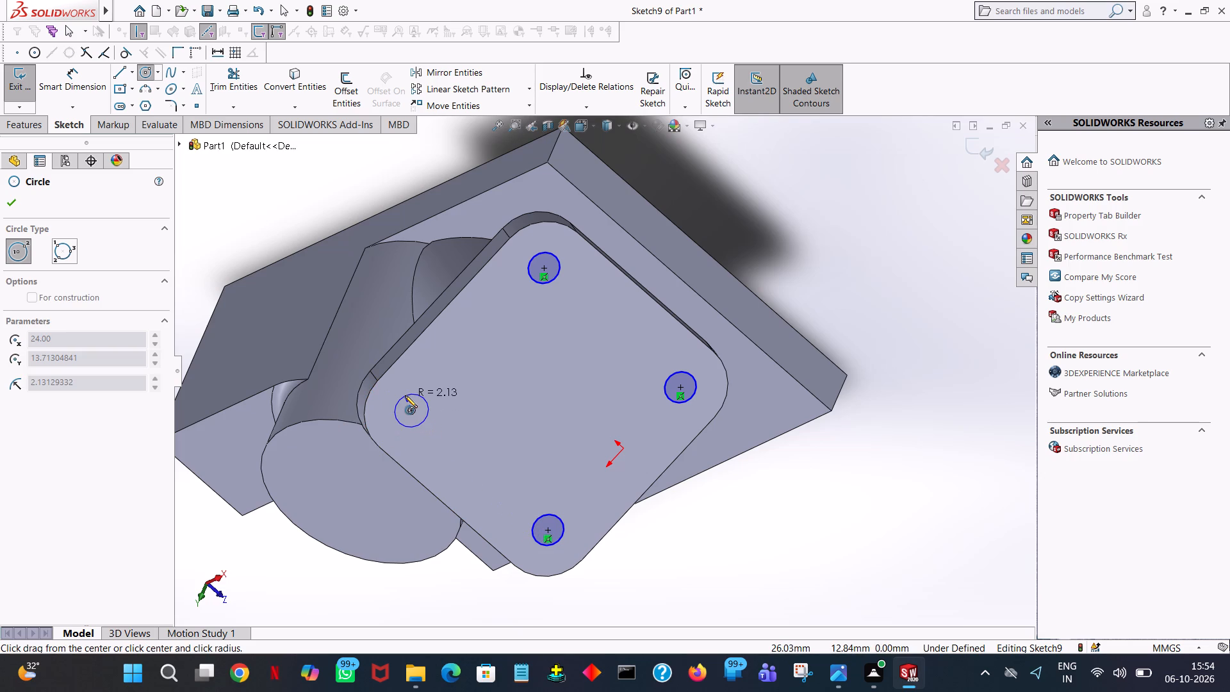
left_click(405, 395)
key("2")
key("Return")
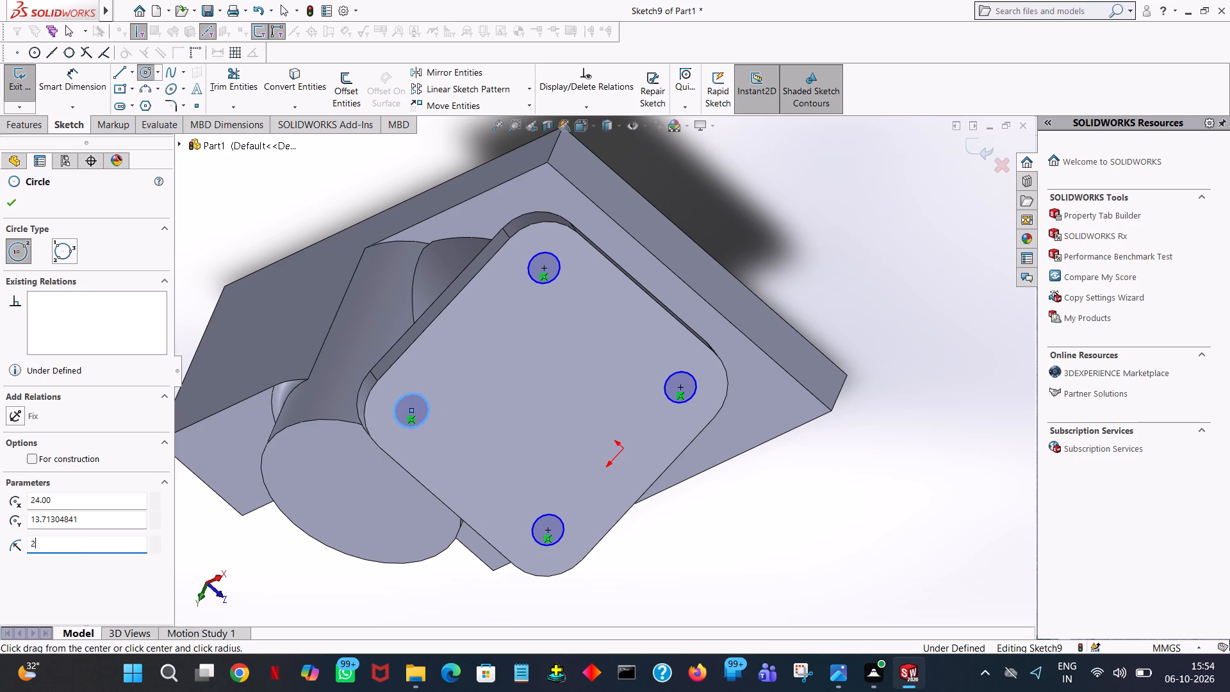
left_click(11, 204)
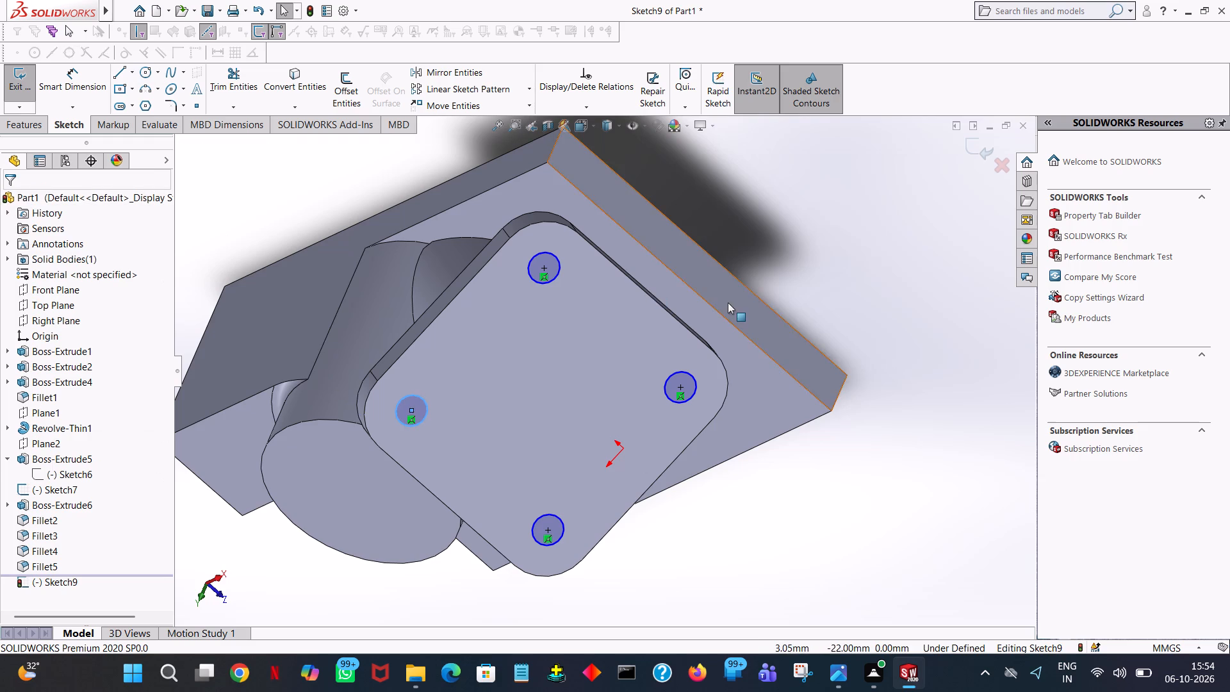
left_click(780, 282)
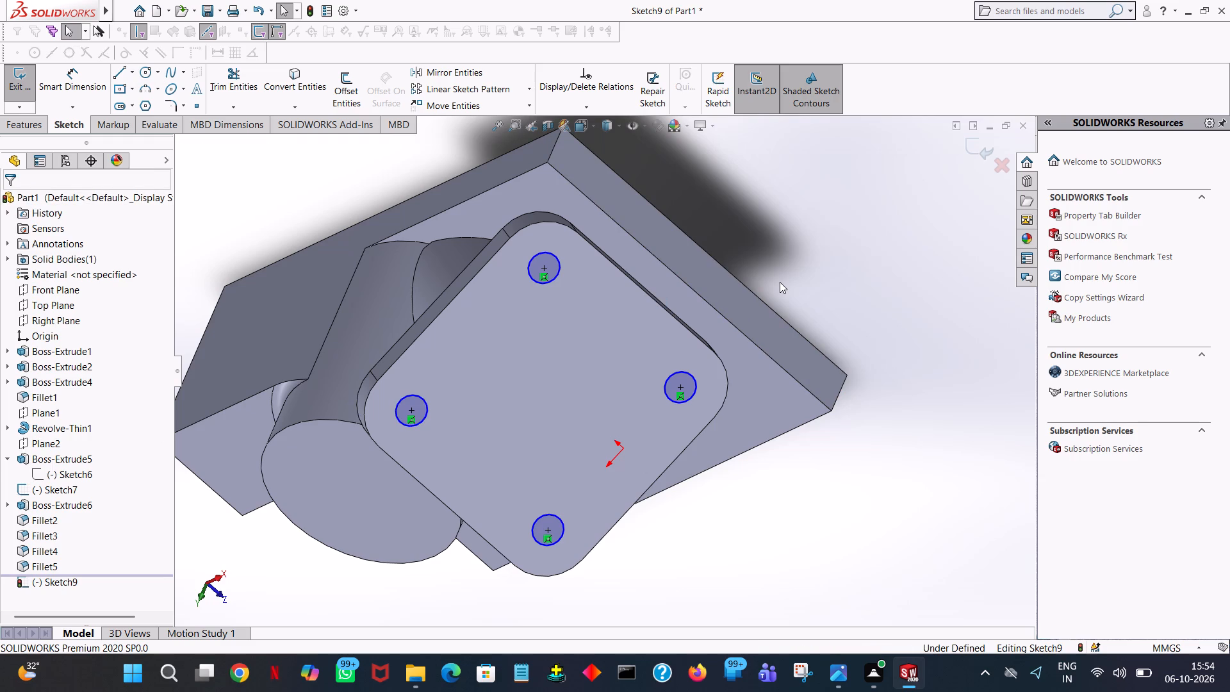
left_click(780, 282)
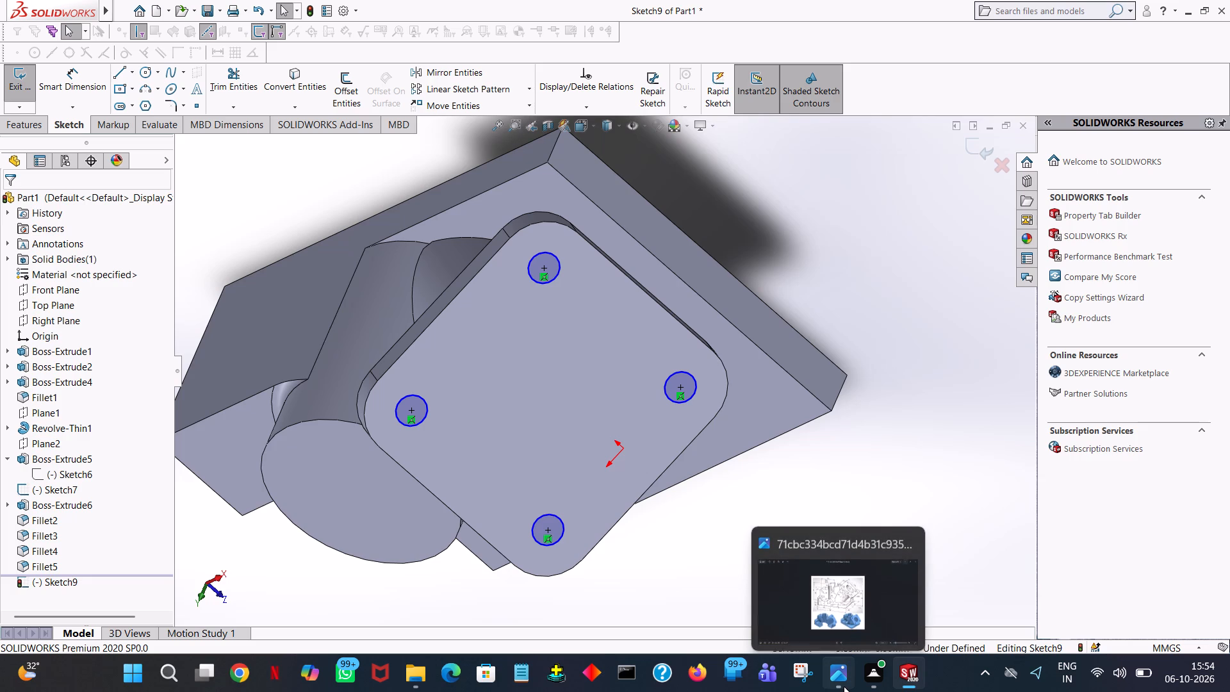
Cut the four corner circles 10 mm deep from the outer face through the flange with a blind Extruded Cut.
middle_click_drag(853, 438, 871, 369)
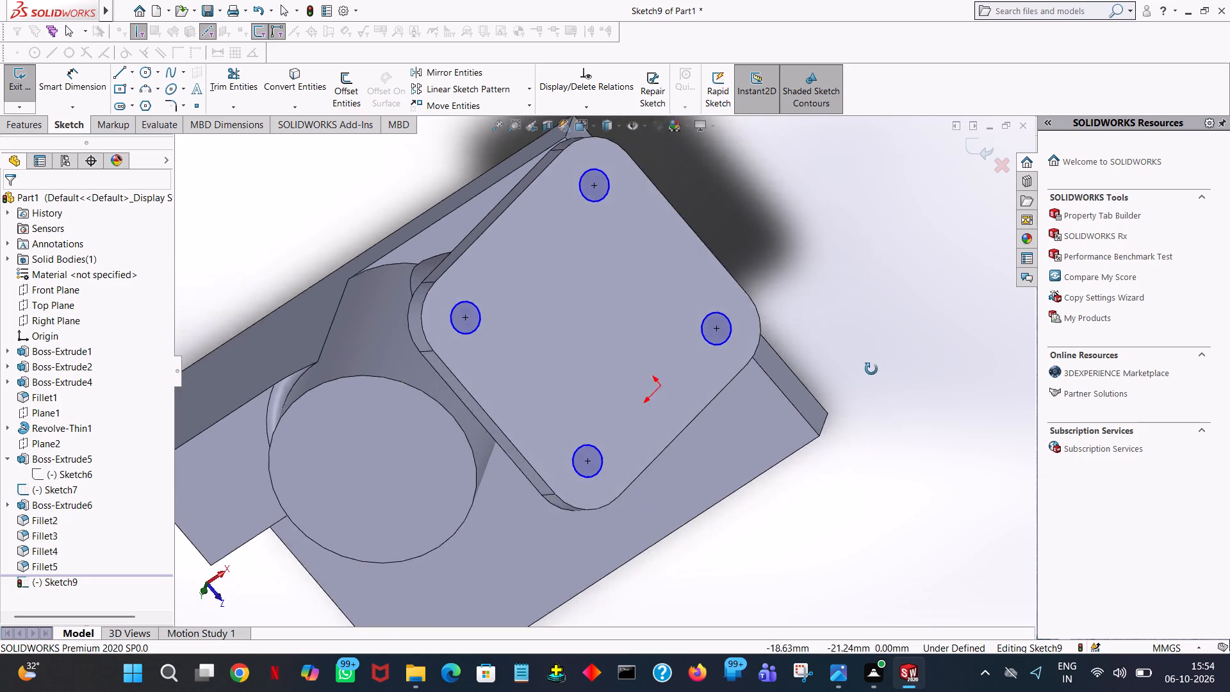
middle_click_drag(871, 369, 830, 104)
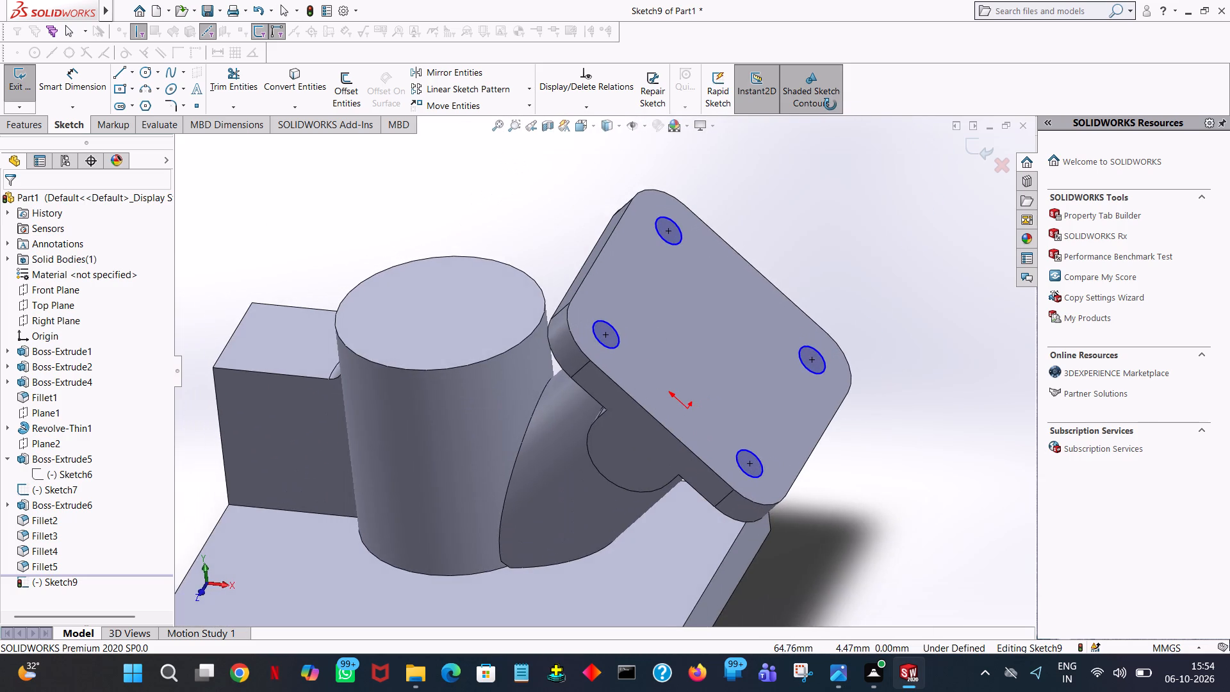
middle_click_drag(830, 104, 837, 190)
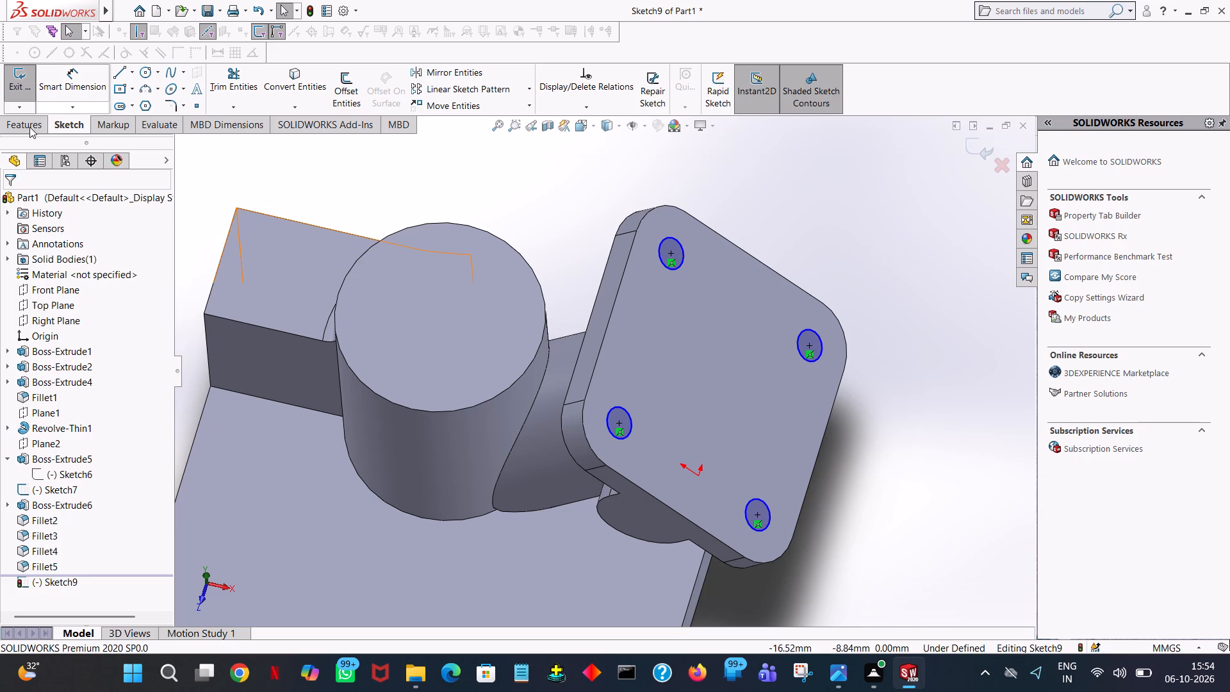
left_click(29, 127)
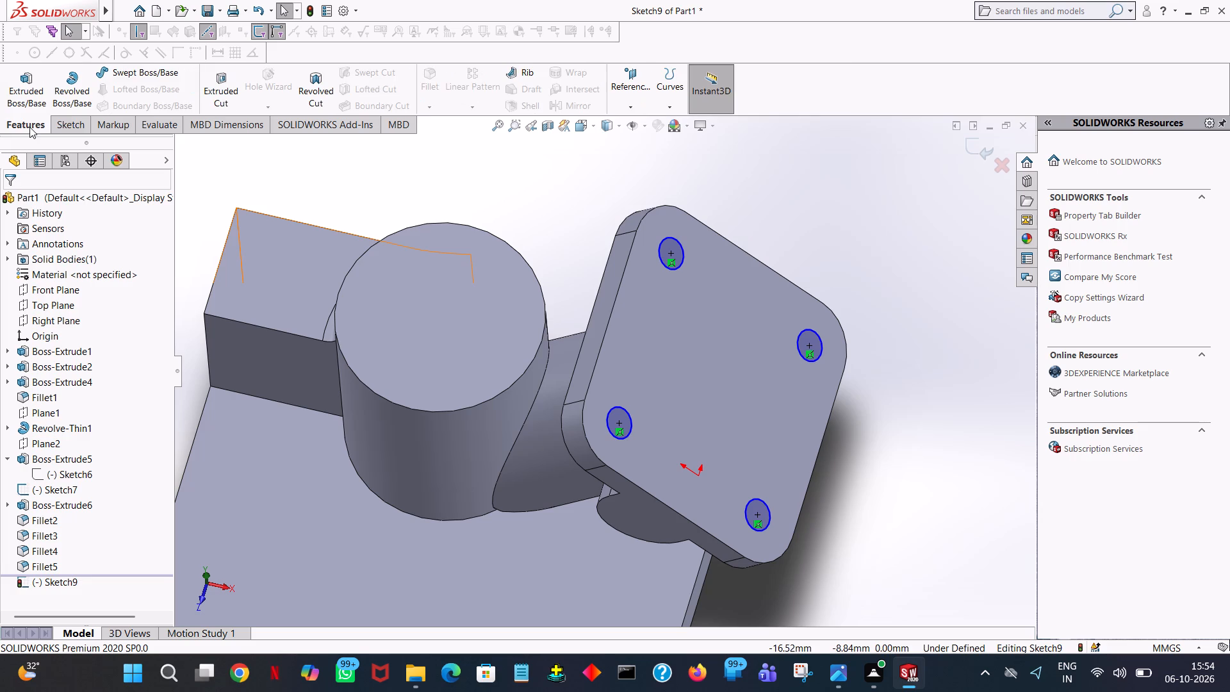
left_click(209, 89)
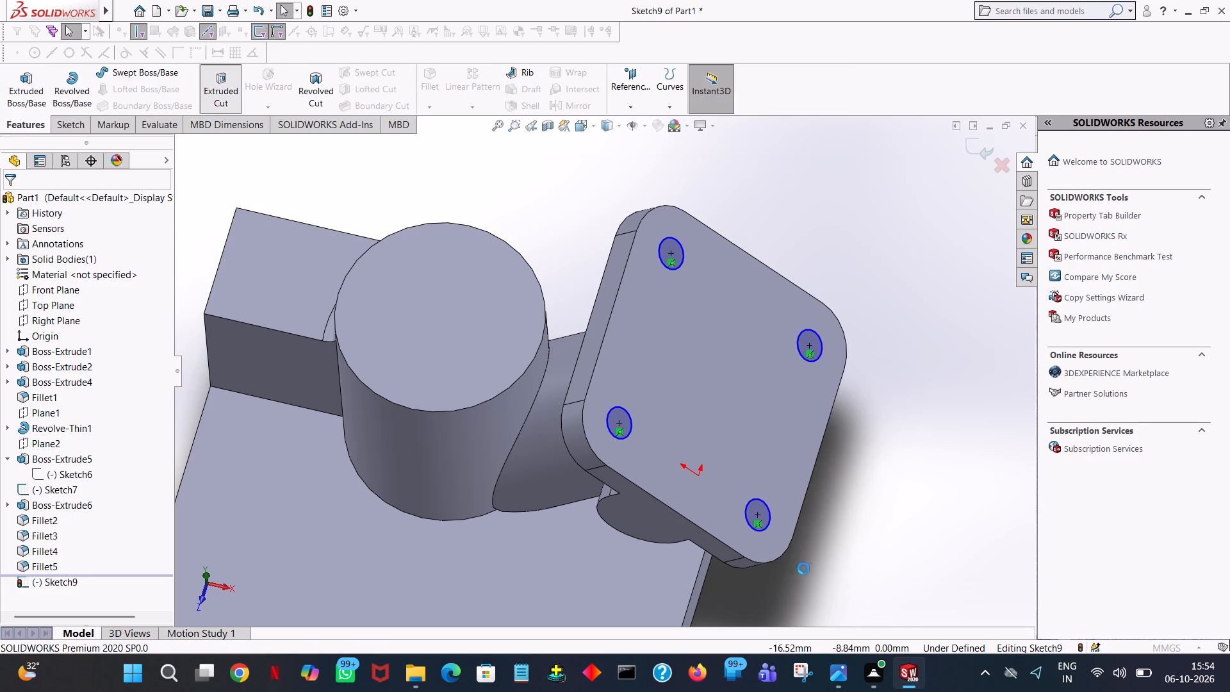
middle_click_drag(869, 531, 944, 409)
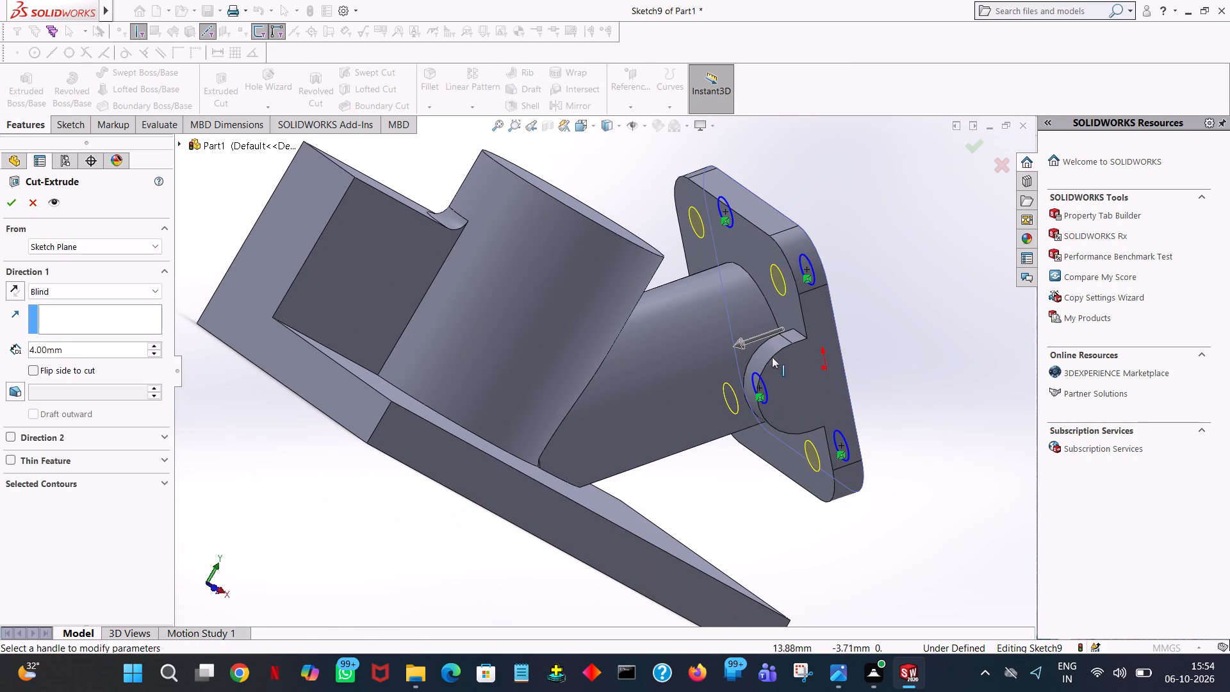
left_click_drag(734, 344, 715, 361)
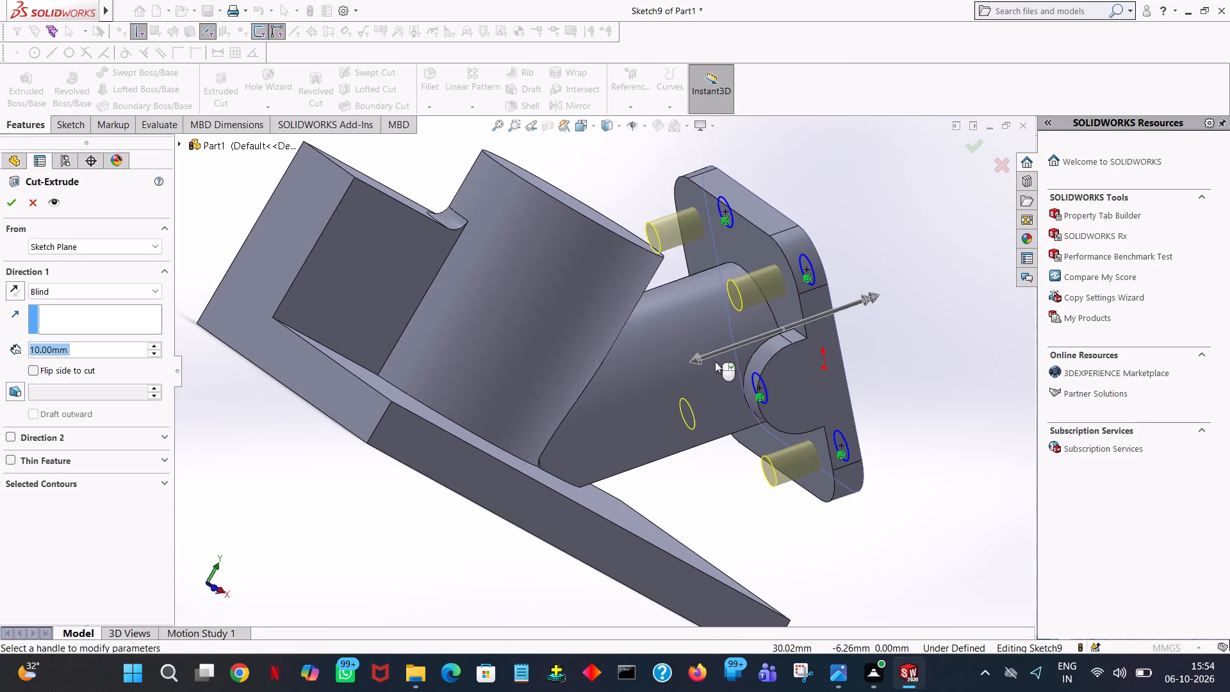
middle_click_drag(873, 354, 918, 635)
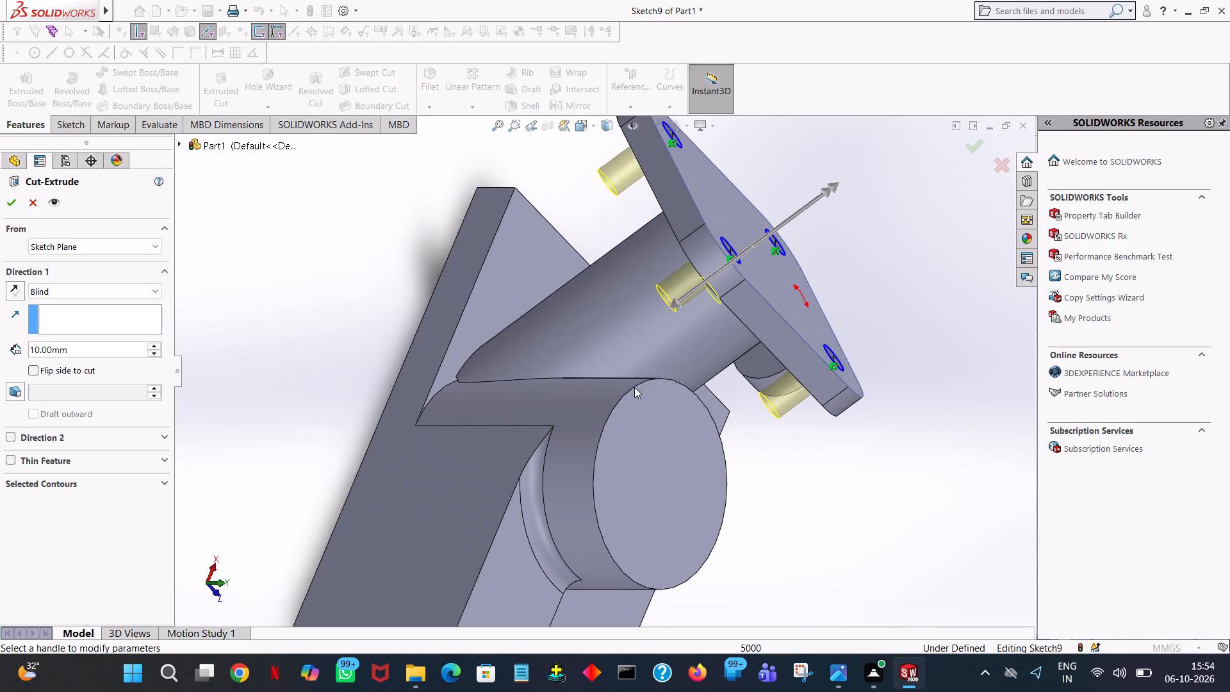
left_click(8, 199)
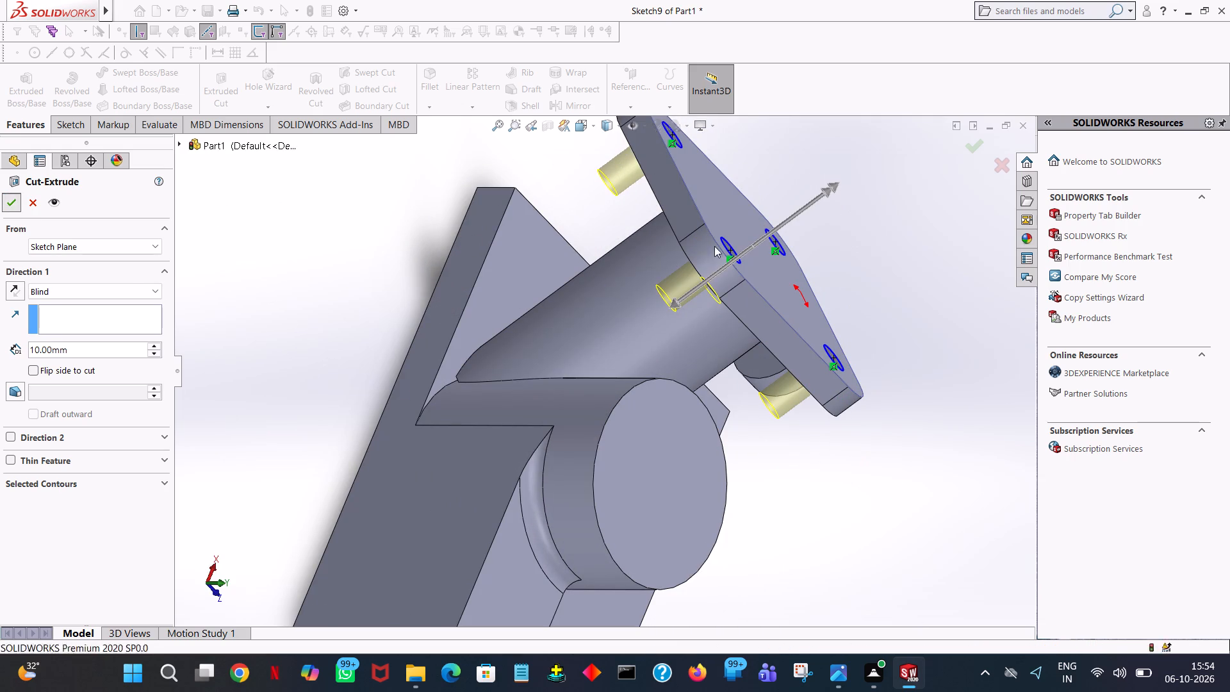
middle_click_drag(897, 322, 798, 407)
left_click(940, 449)
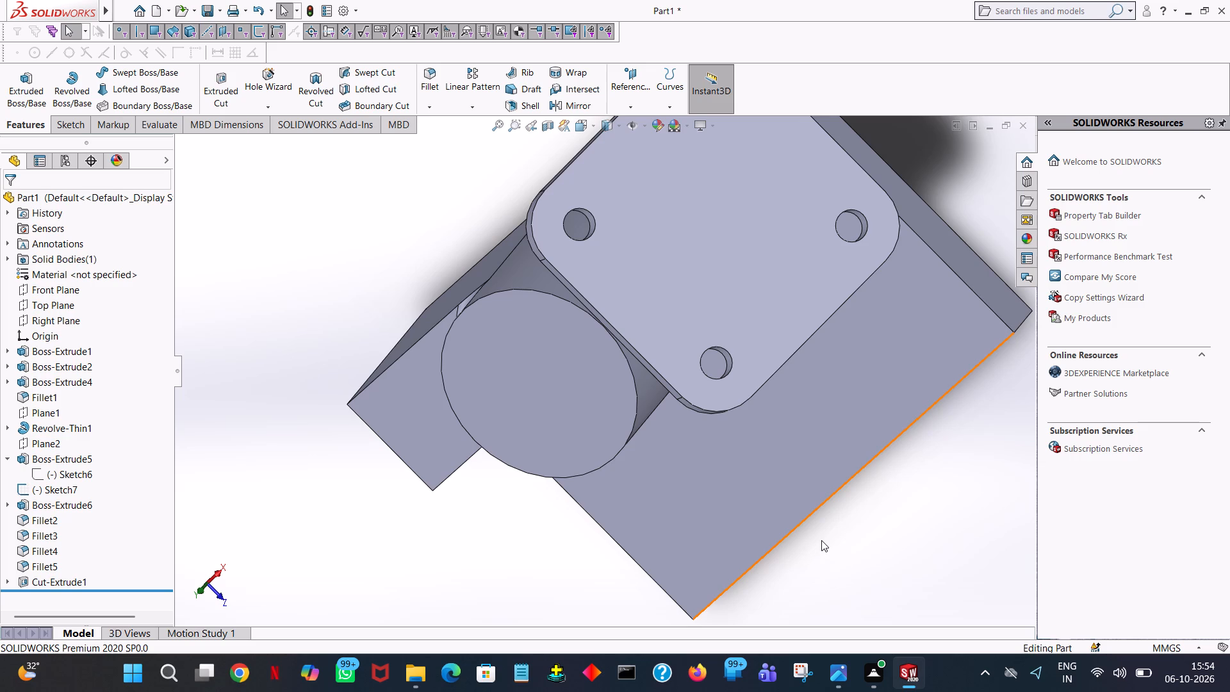
middle_click_drag(821, 540, 853, 434)
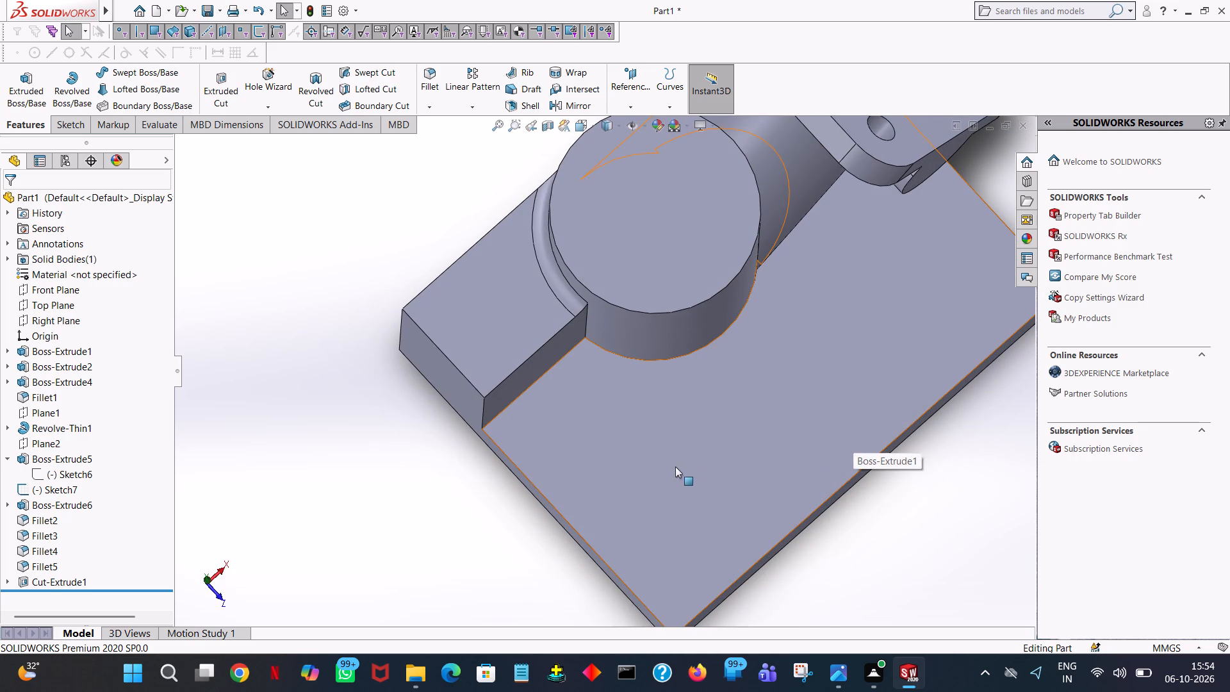
Examine the angled branch, its square flange and the four corner holes from several sides.
scroll(1083, 527, "up", 5, "ctrl")
scroll(873, 358, "down", 4, "ctrl")
middle_click_drag(873, 330, 805, 246)
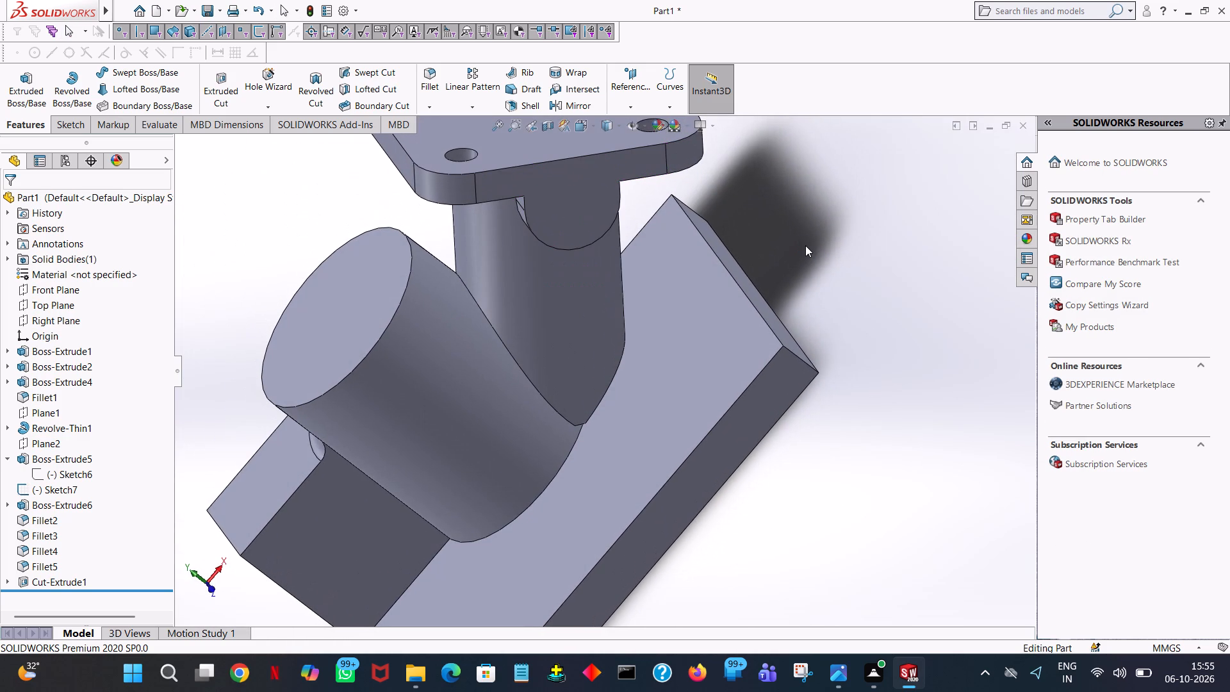
key("ctrl+7")
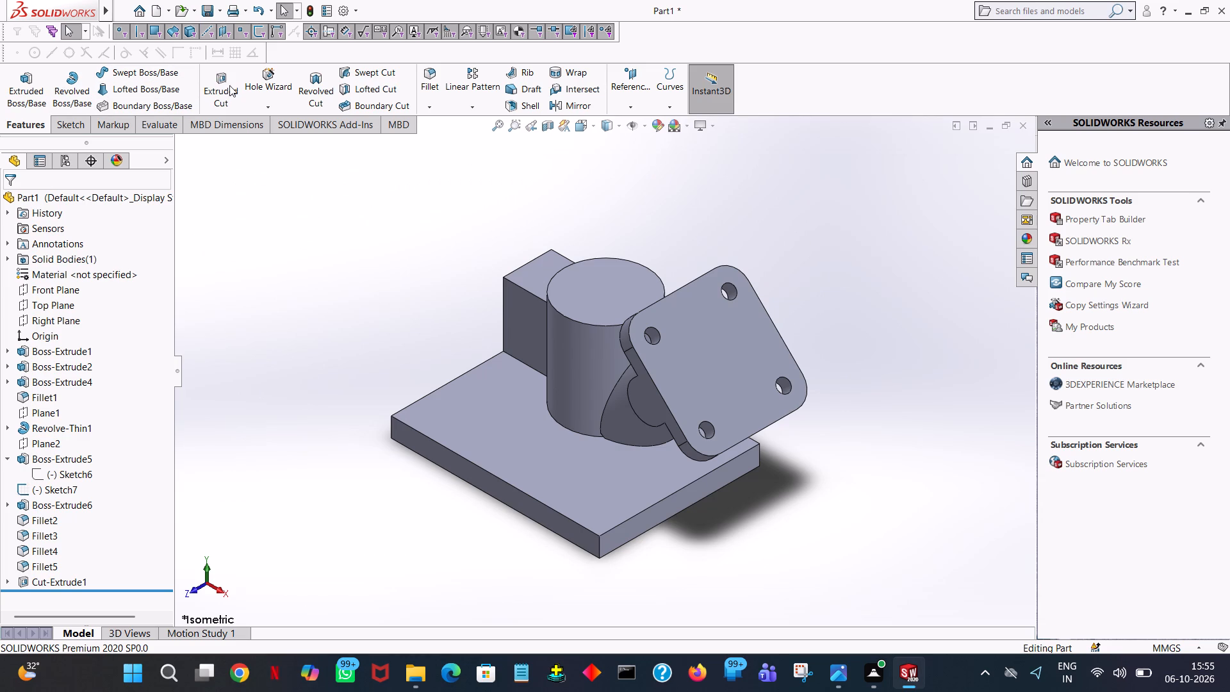
middle_click_drag(305, 192, 370, 120)
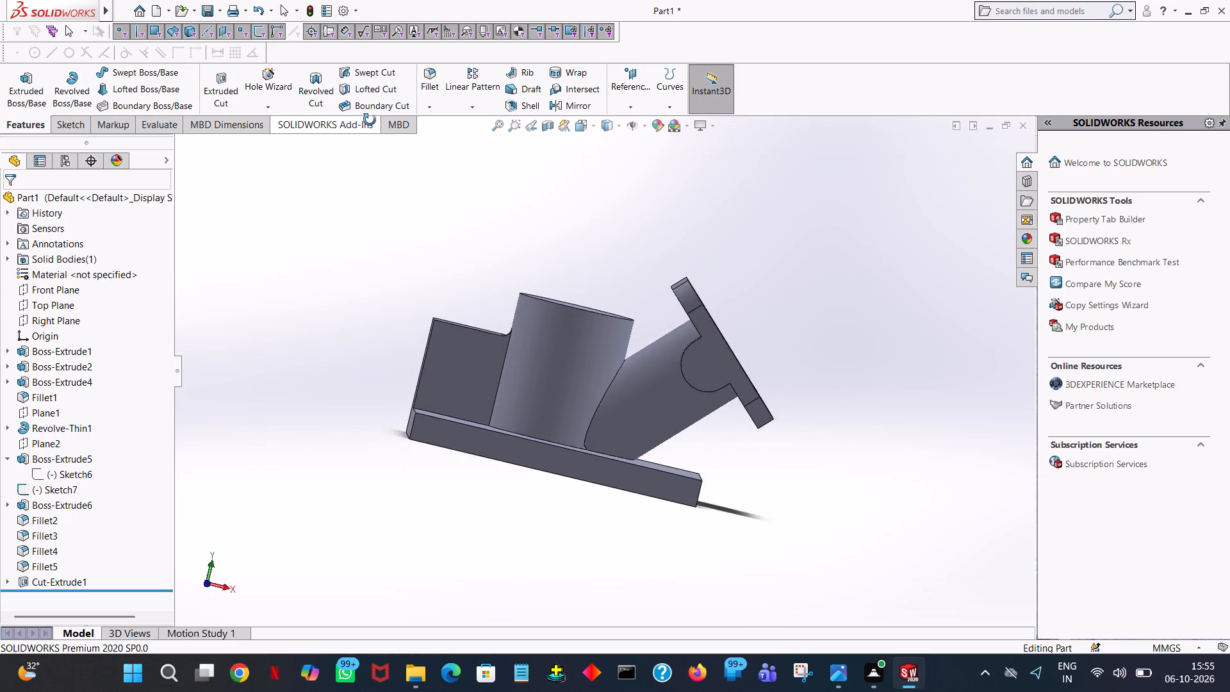
middle_click_drag(370, 120, 340, 347)
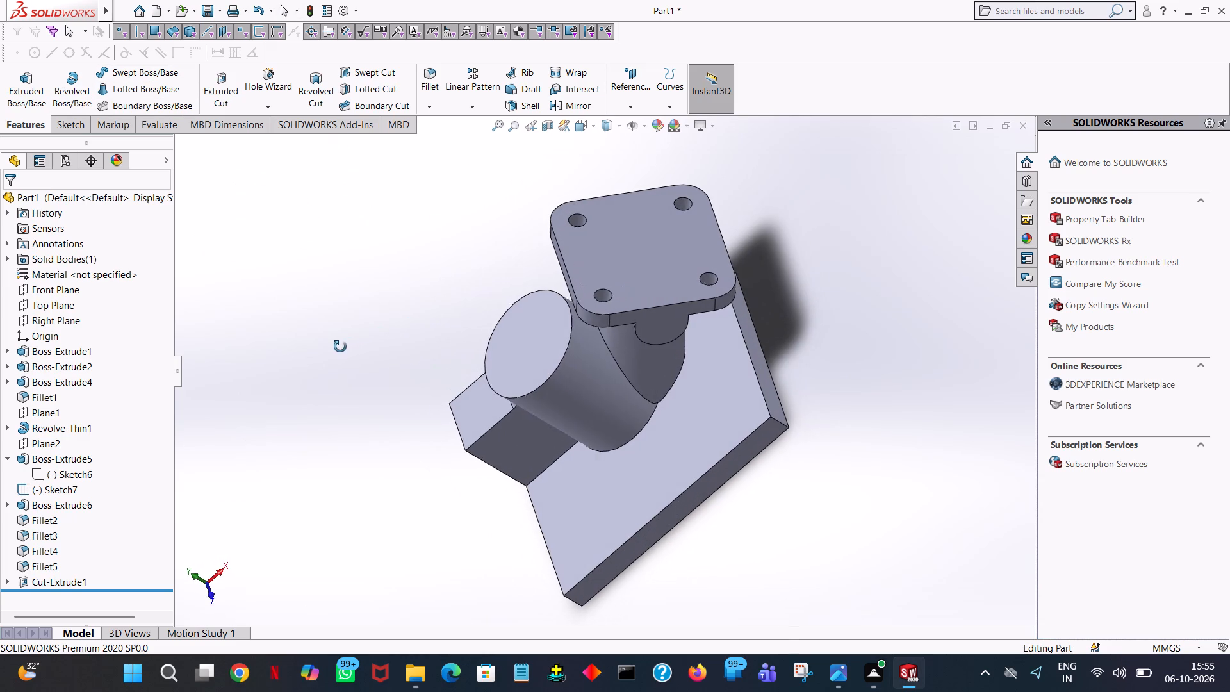
middle_click_drag(340, 347, 340, 347)
middle_click_drag(348, 221, 377, 136)
left_click(516, 252)
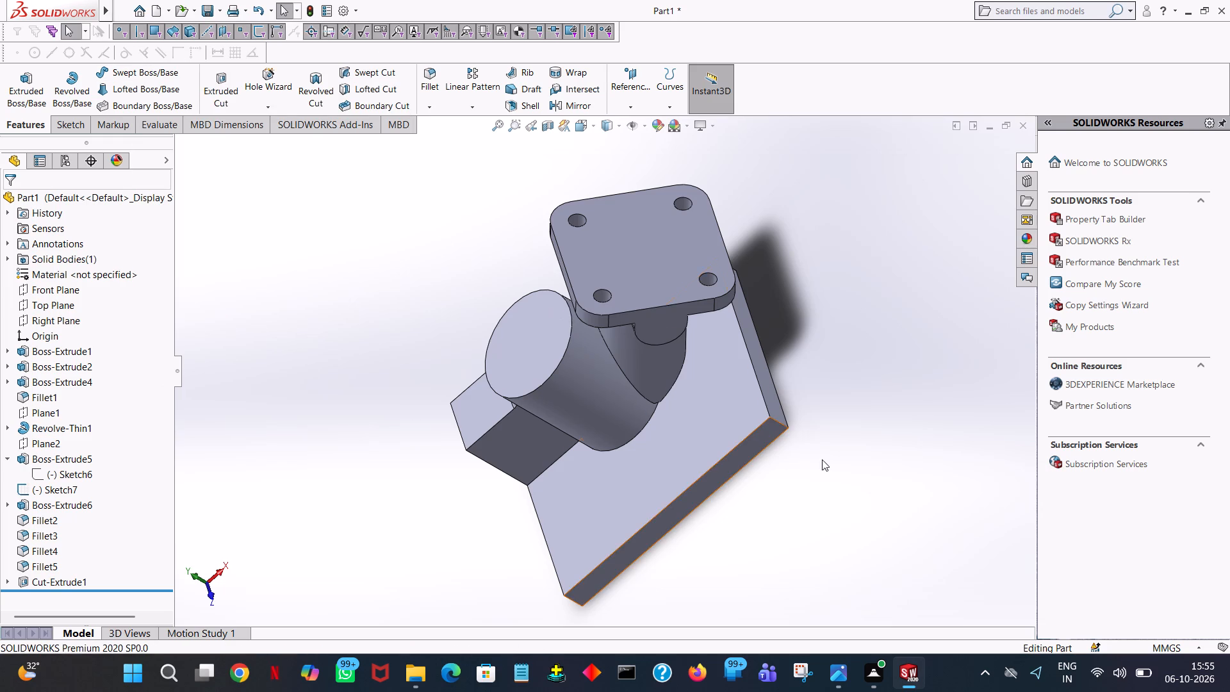
middle_click_drag(822, 459, 788, 255)
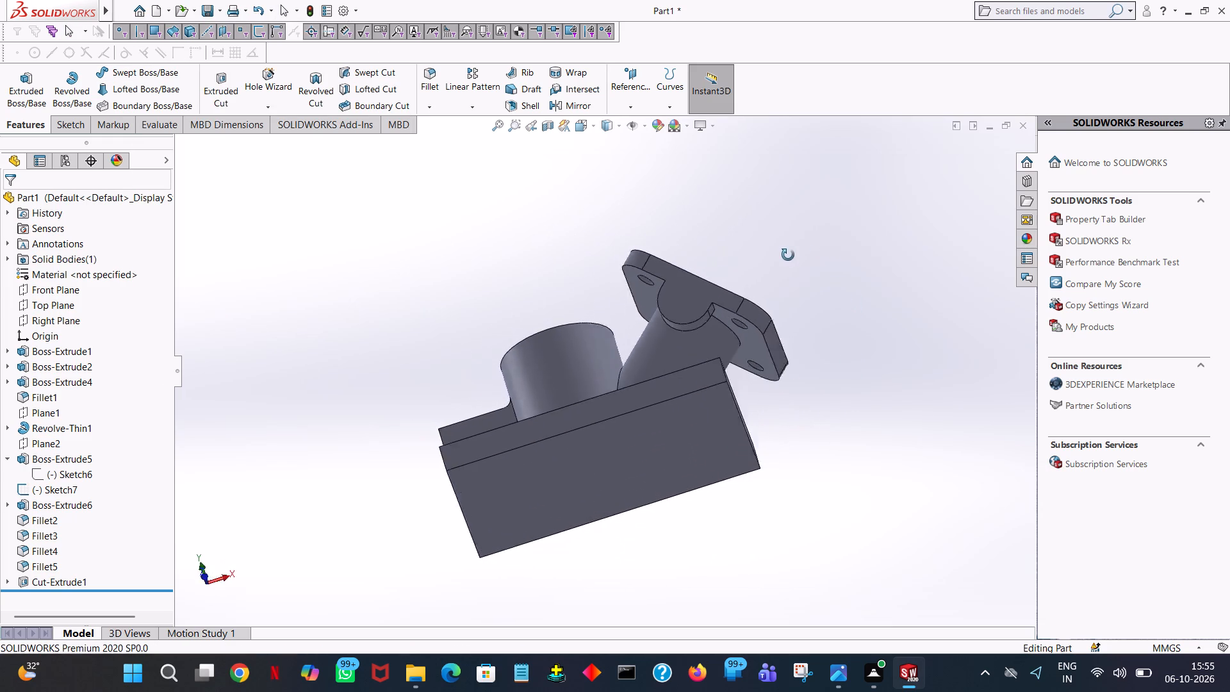
middle_click_drag(788, 255, 723, 334)
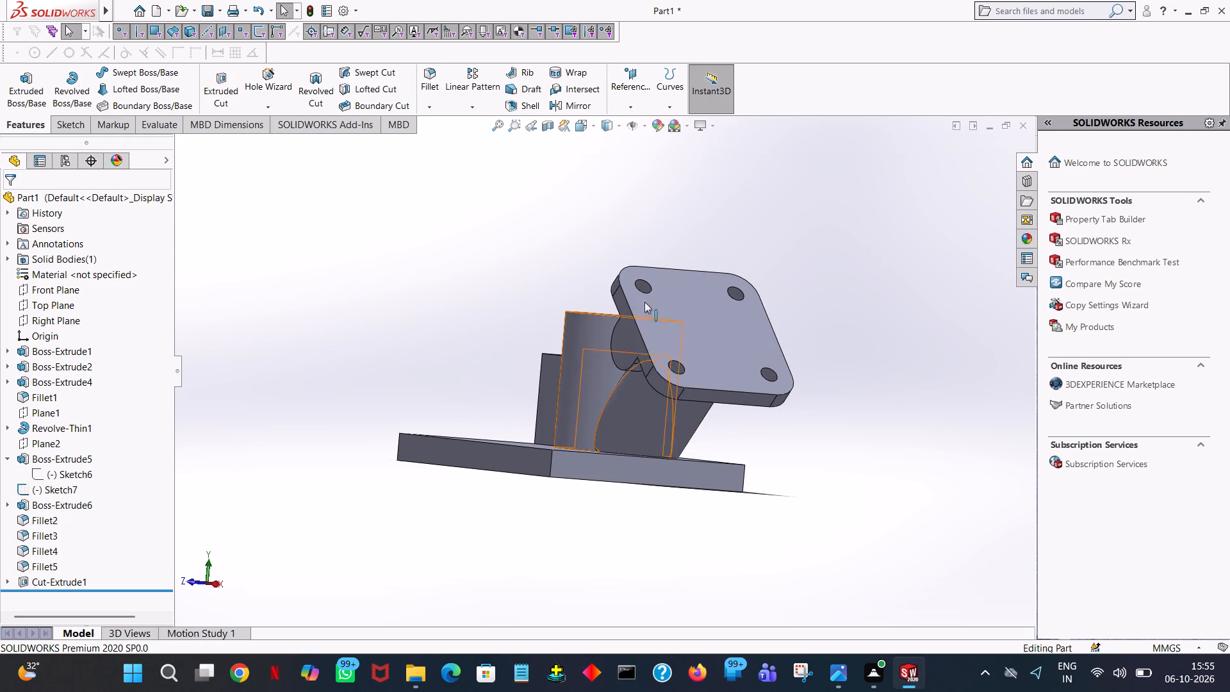
middle_click_drag(767, 447, 593, 453)
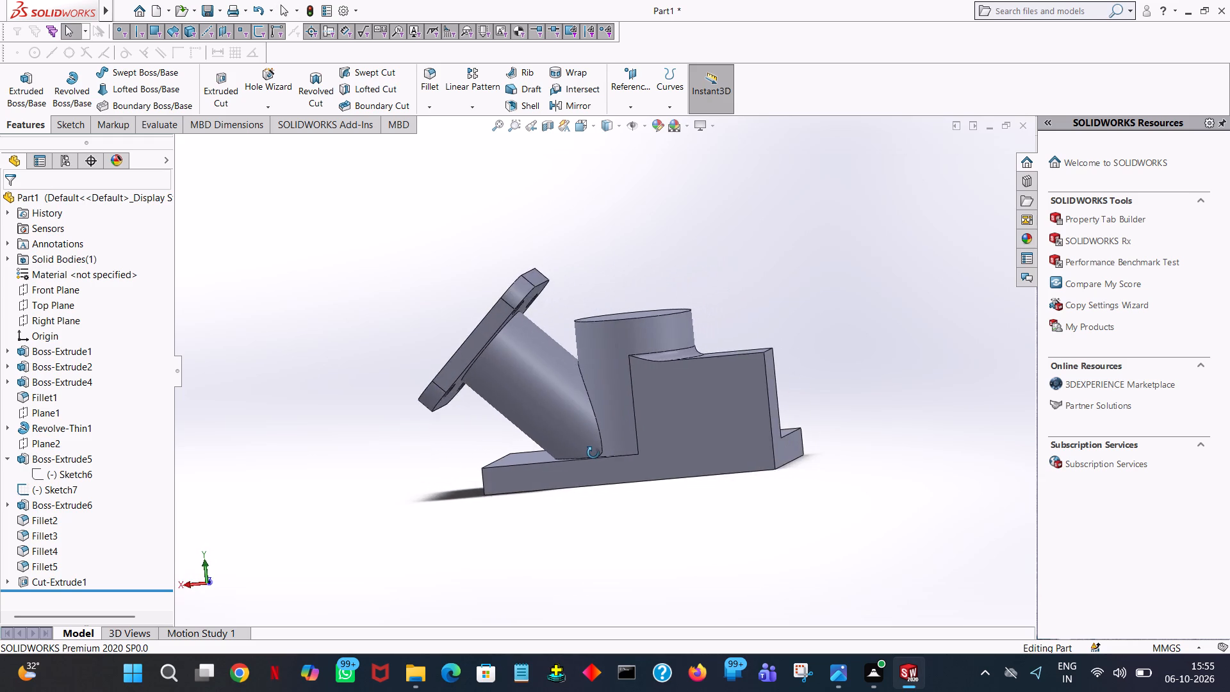
middle_click_drag(593, 453, 608, 463)
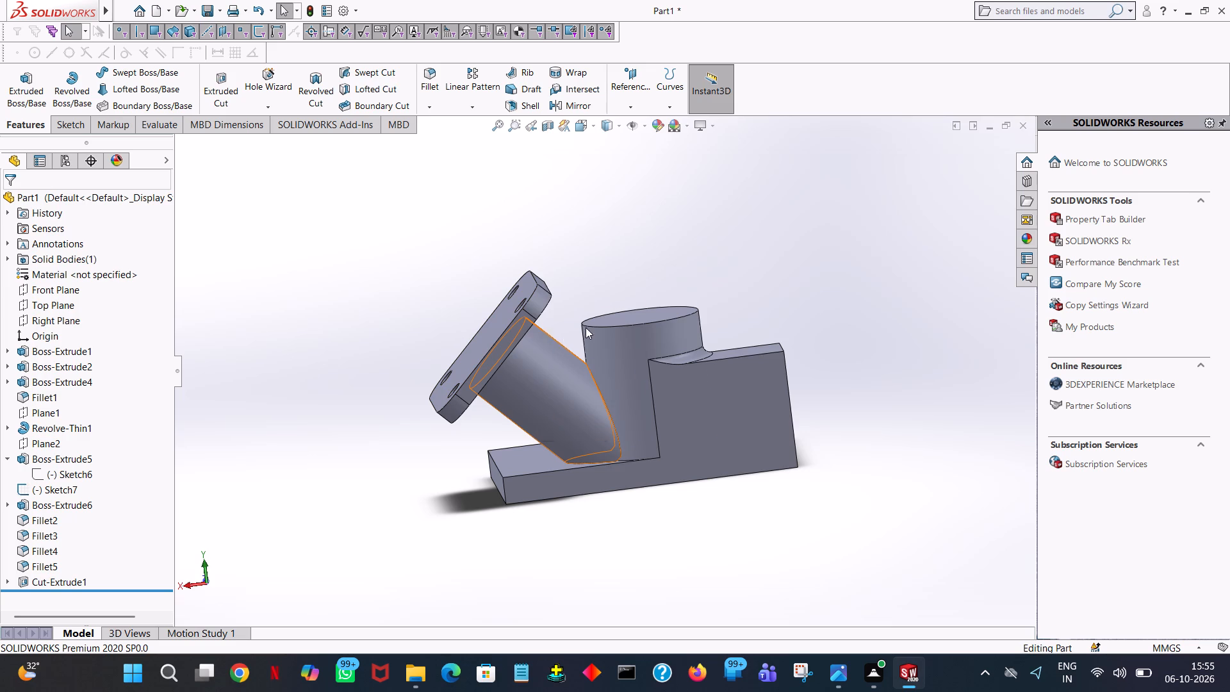
middle_click_drag(477, 334, 493, 353)
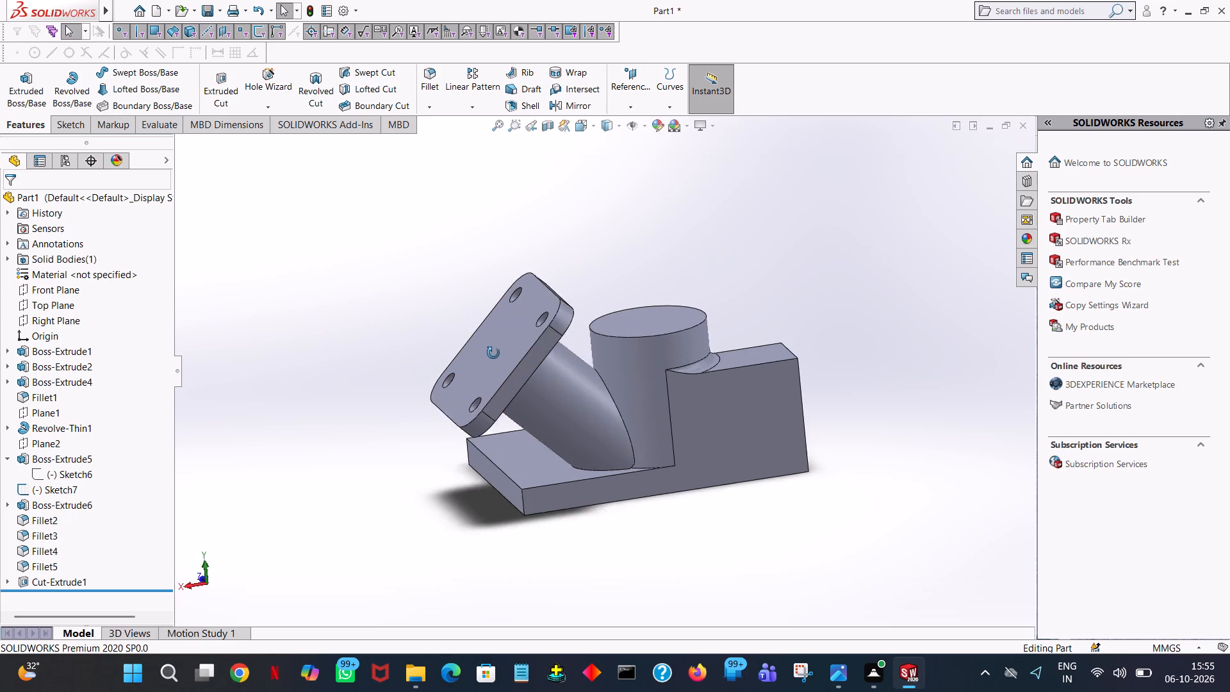
middle_click_drag(493, 353, 526, 419)
left_click(523, 390)
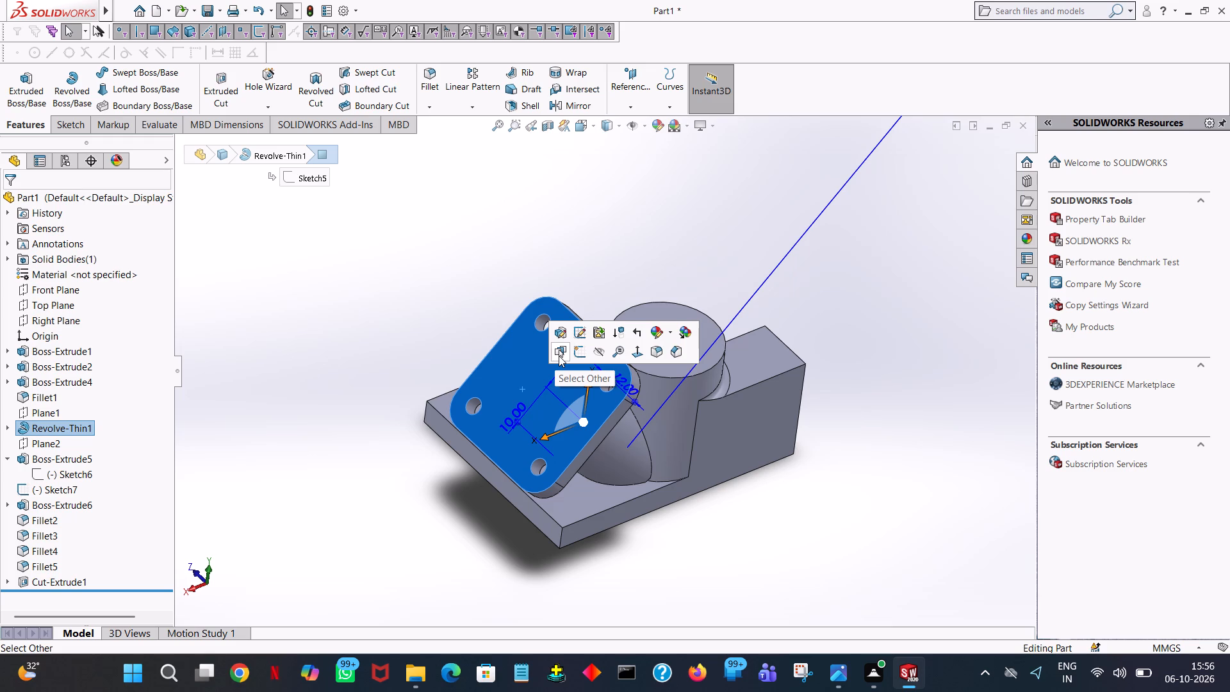
left_click(560, 251)
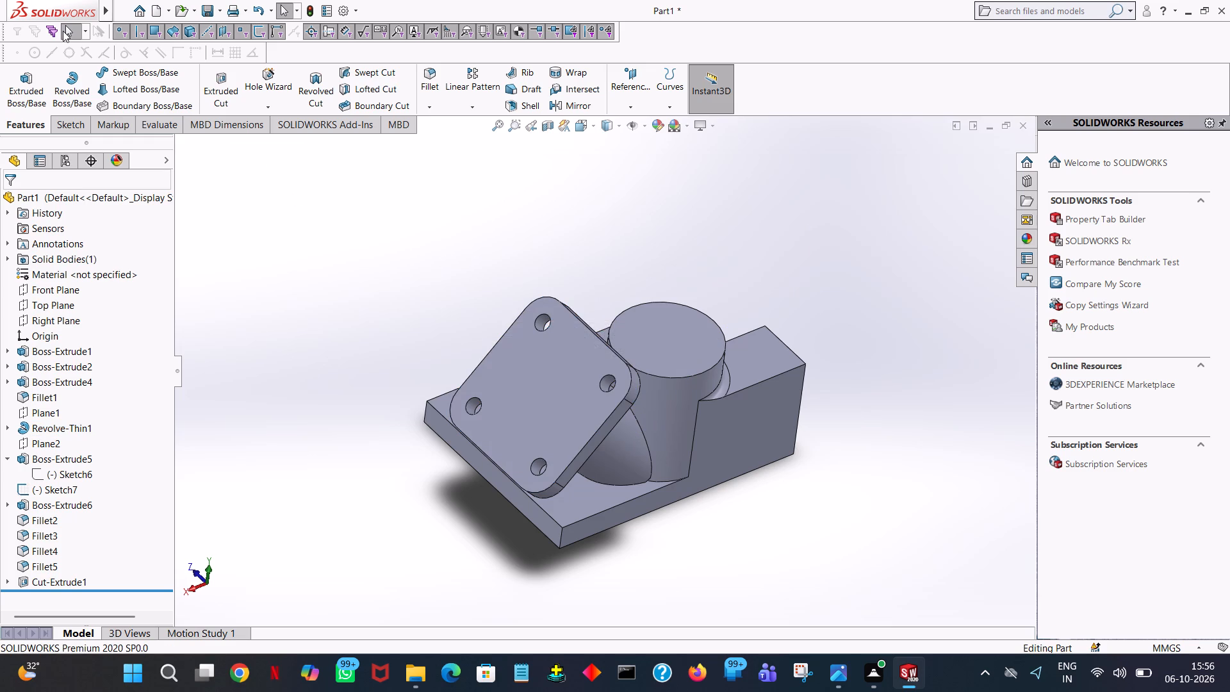
Start an extrusion sketch on the flange's outer face and draw a 10 mm radius circle centred at X 12, Y 0 mm.
left_click(33, 82)
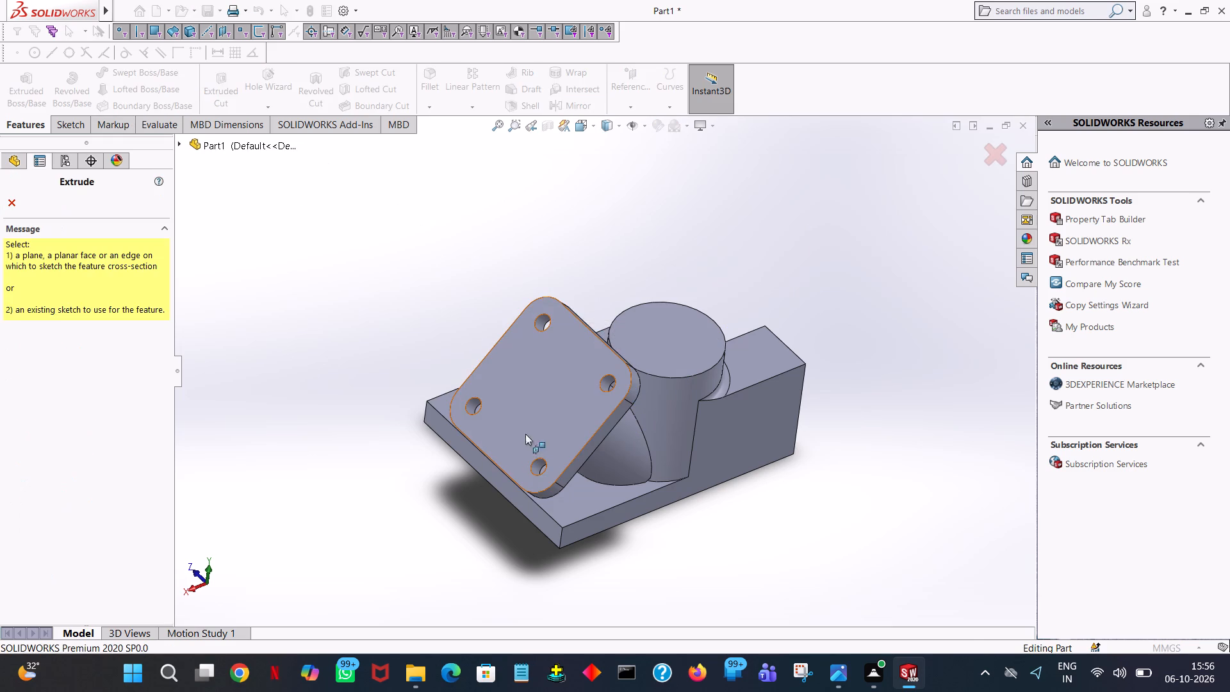
left_click(546, 406)
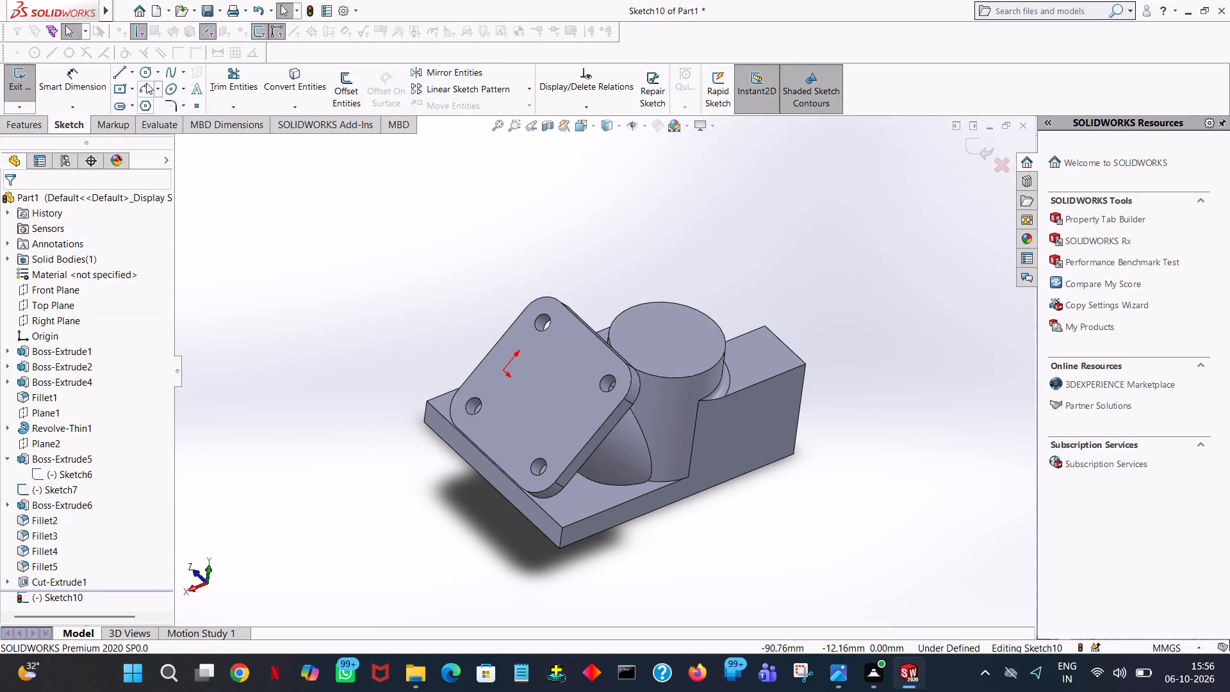
left_click(143, 72)
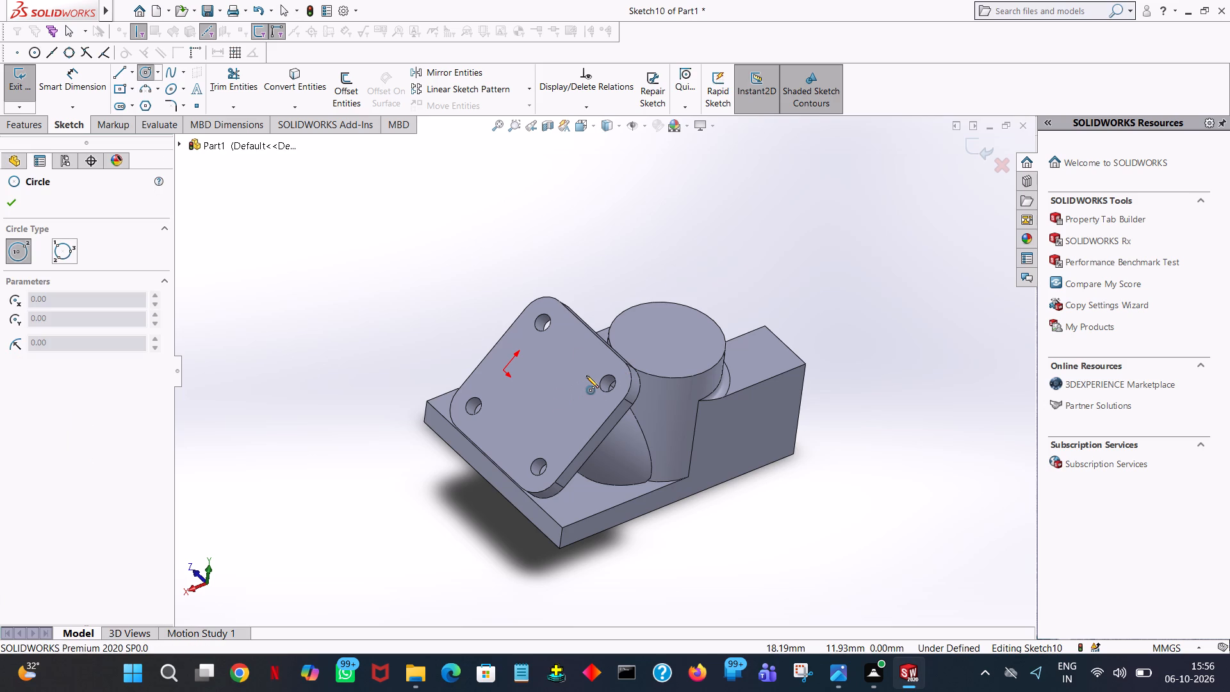
key("ctrl+7")
key("space")
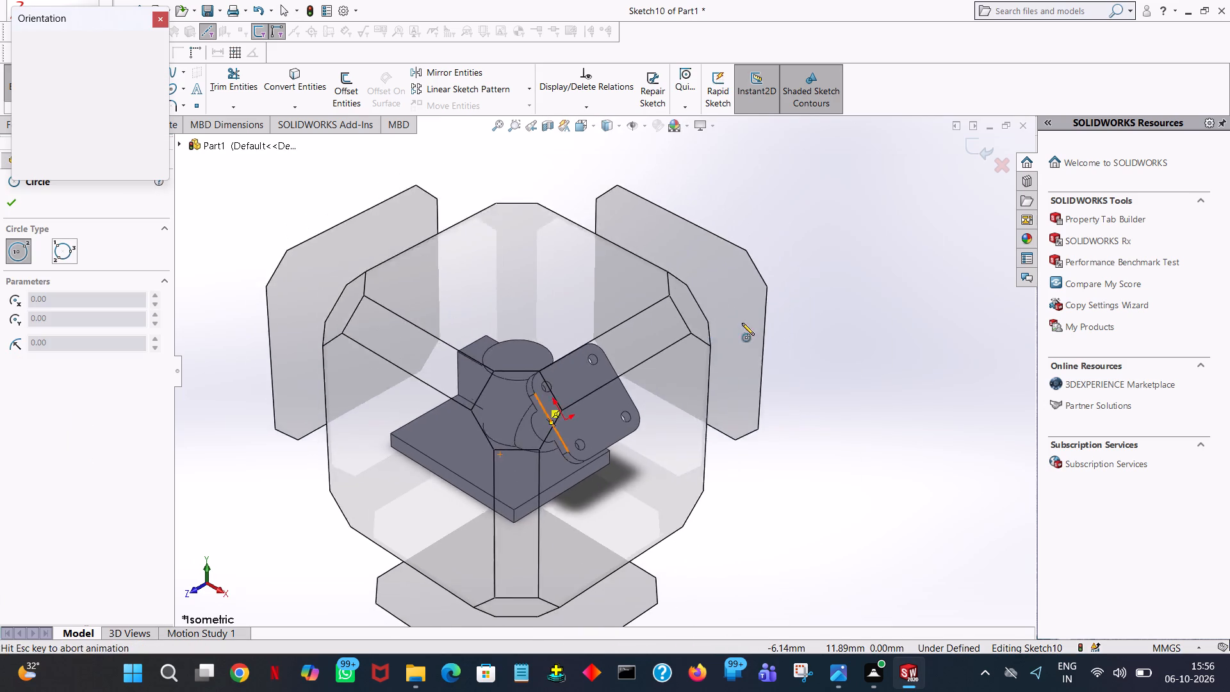
left_click(154, 102)
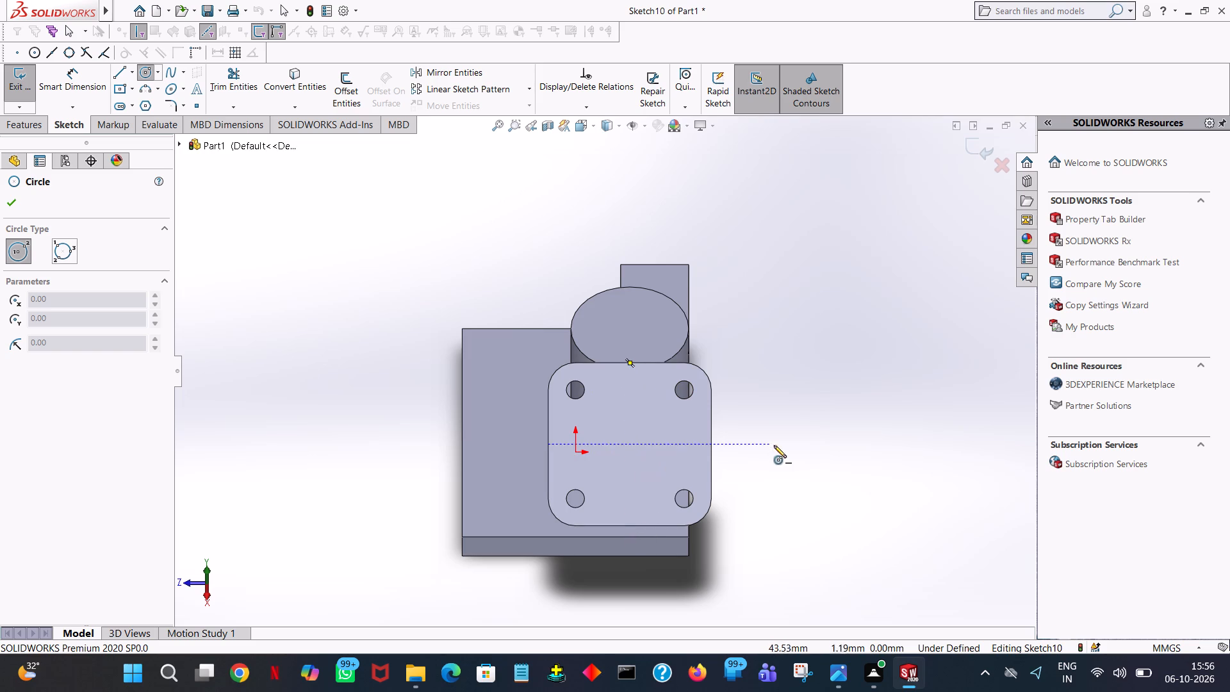
right_click(794, 383)
left_click(826, 395)
middle_click_drag(789, 407, 808, 401)
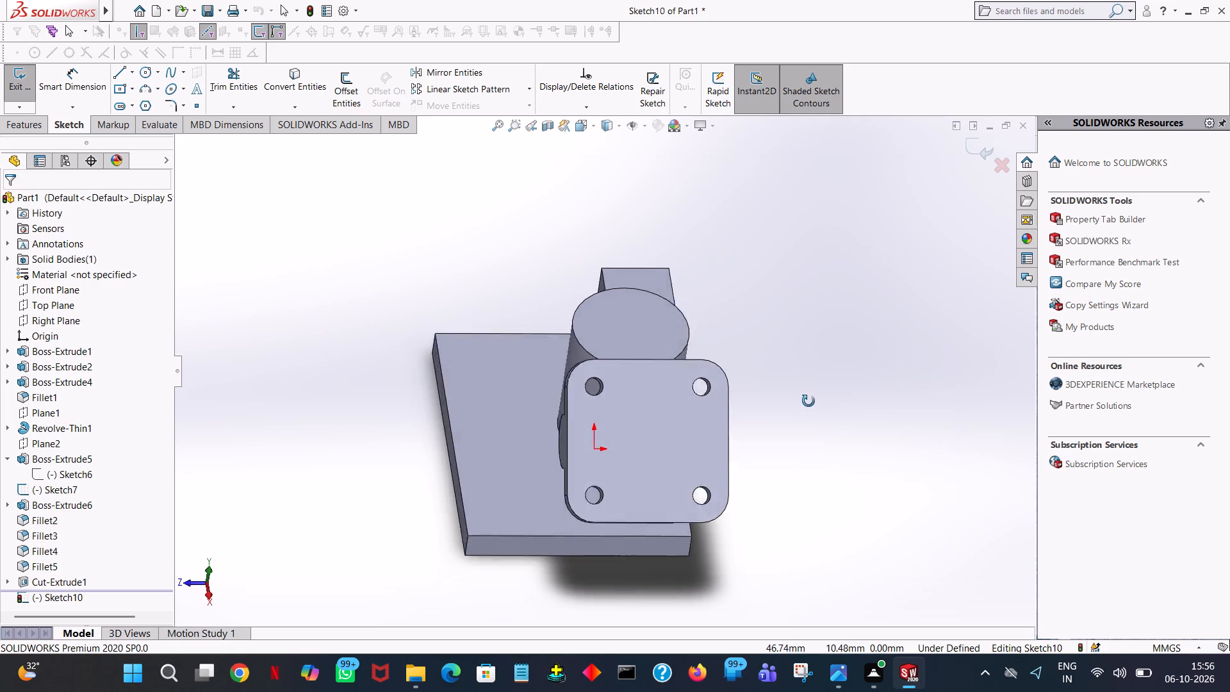
middle_click_drag(808, 401, 899, 559)
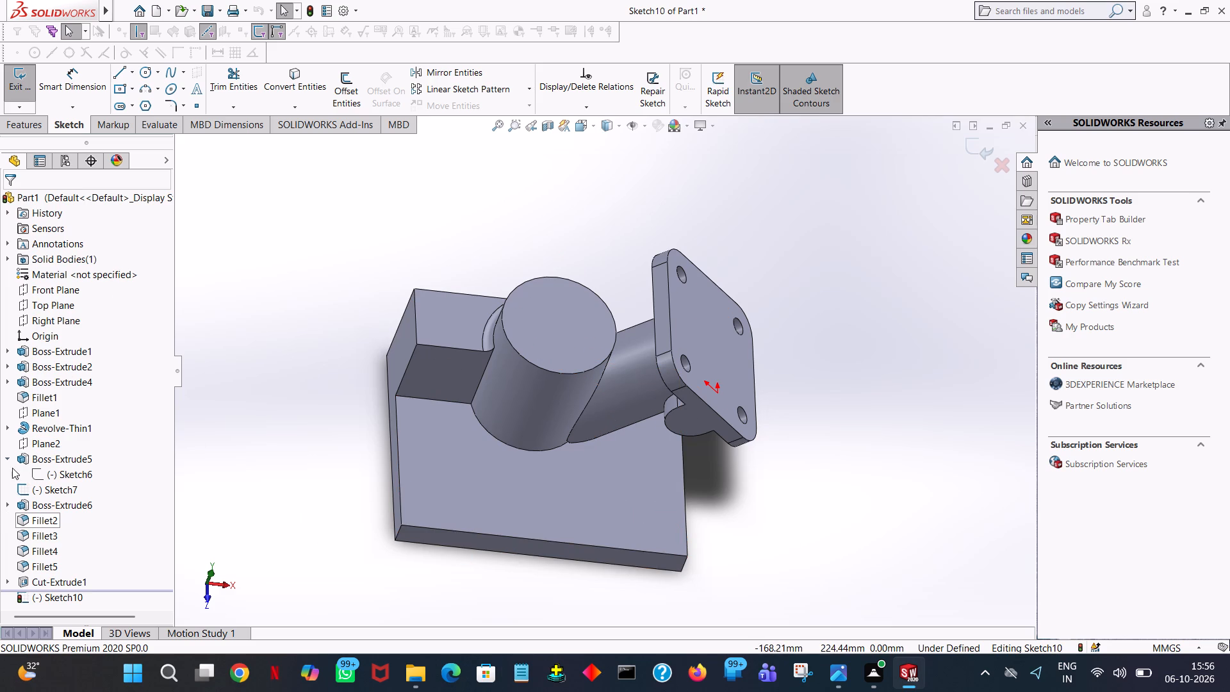
middle_click_drag(800, 396, 619, 455)
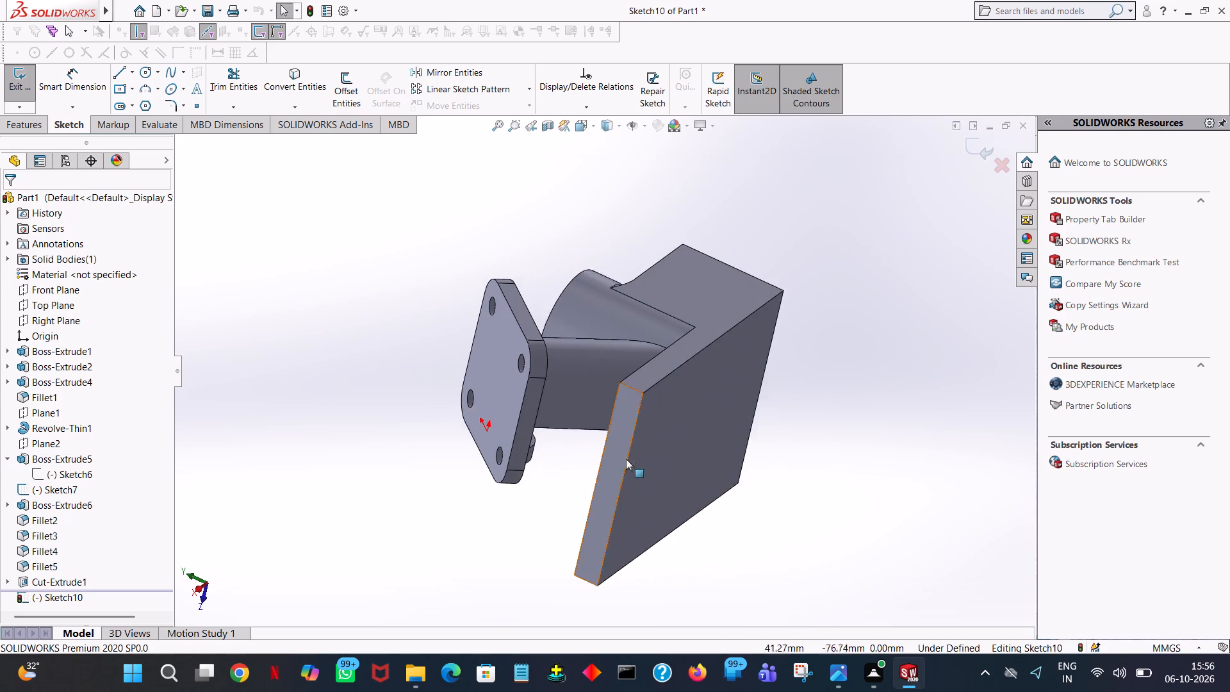
middle_click_drag(641, 465, 652, 470)
key("space")
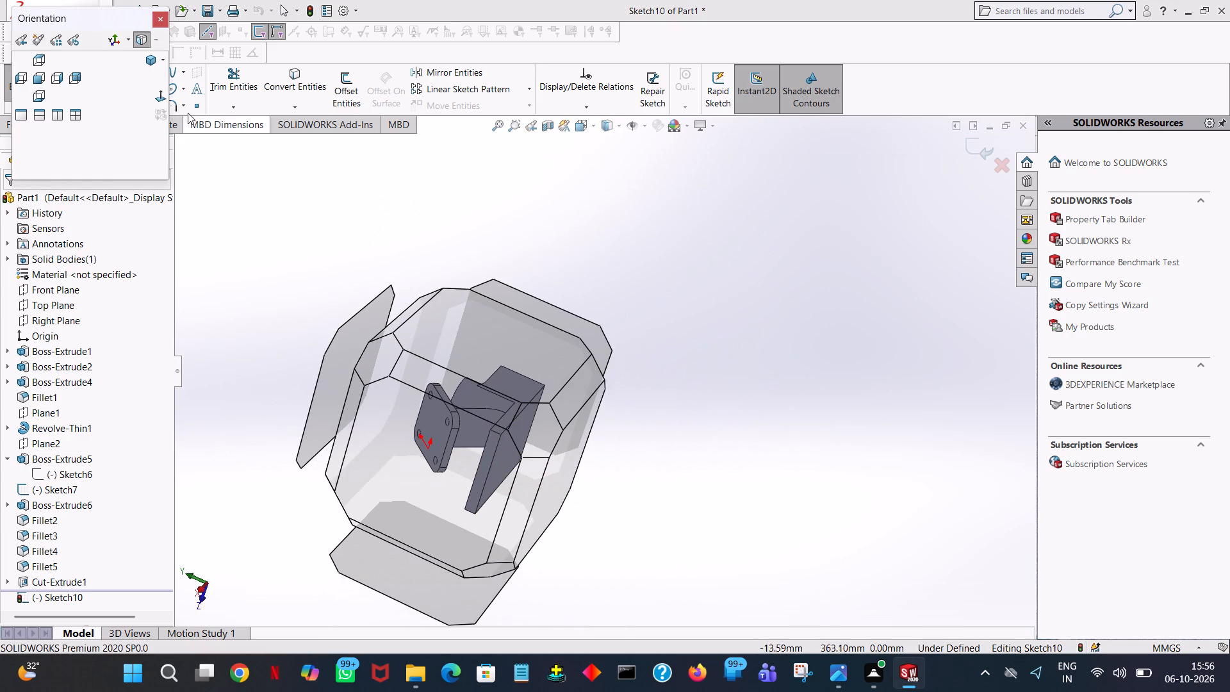
left_click(161, 91)
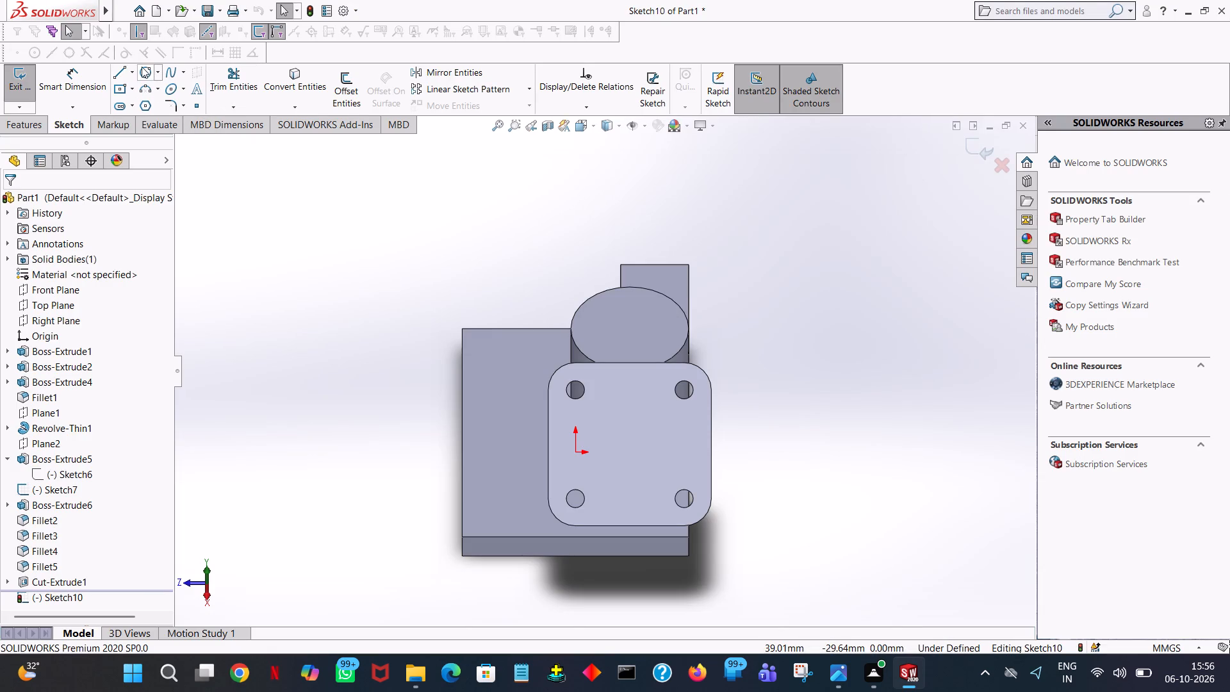
left_click(142, 67)
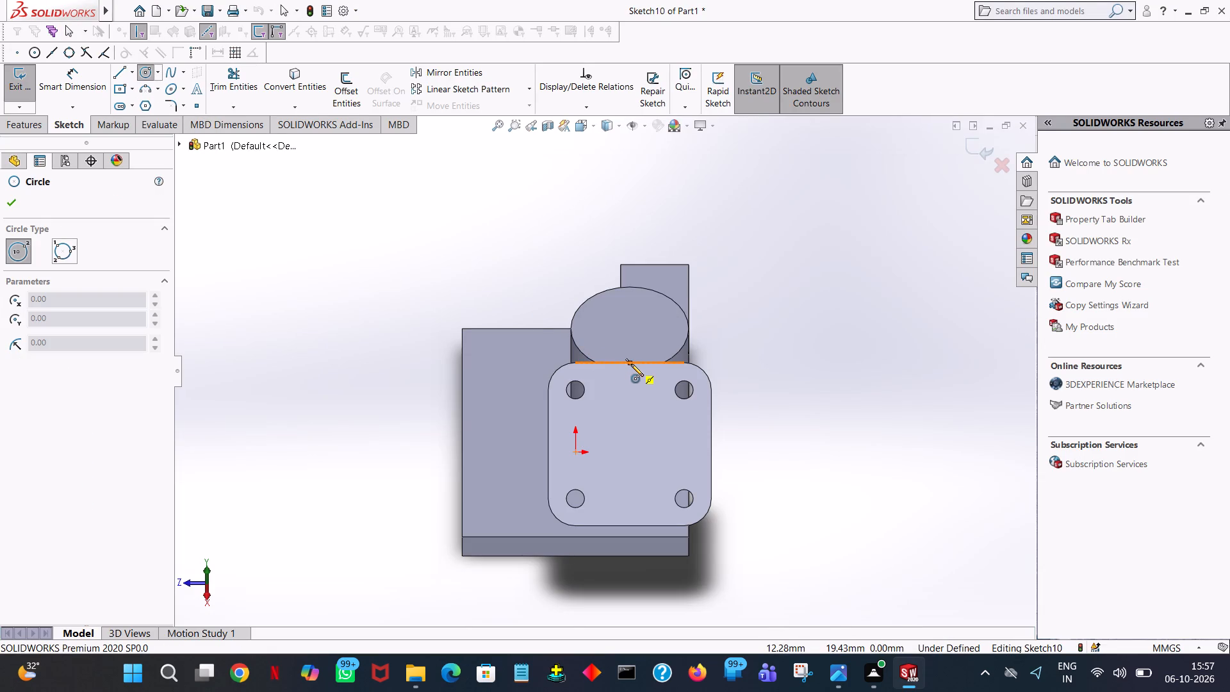
left_click(628, 451)
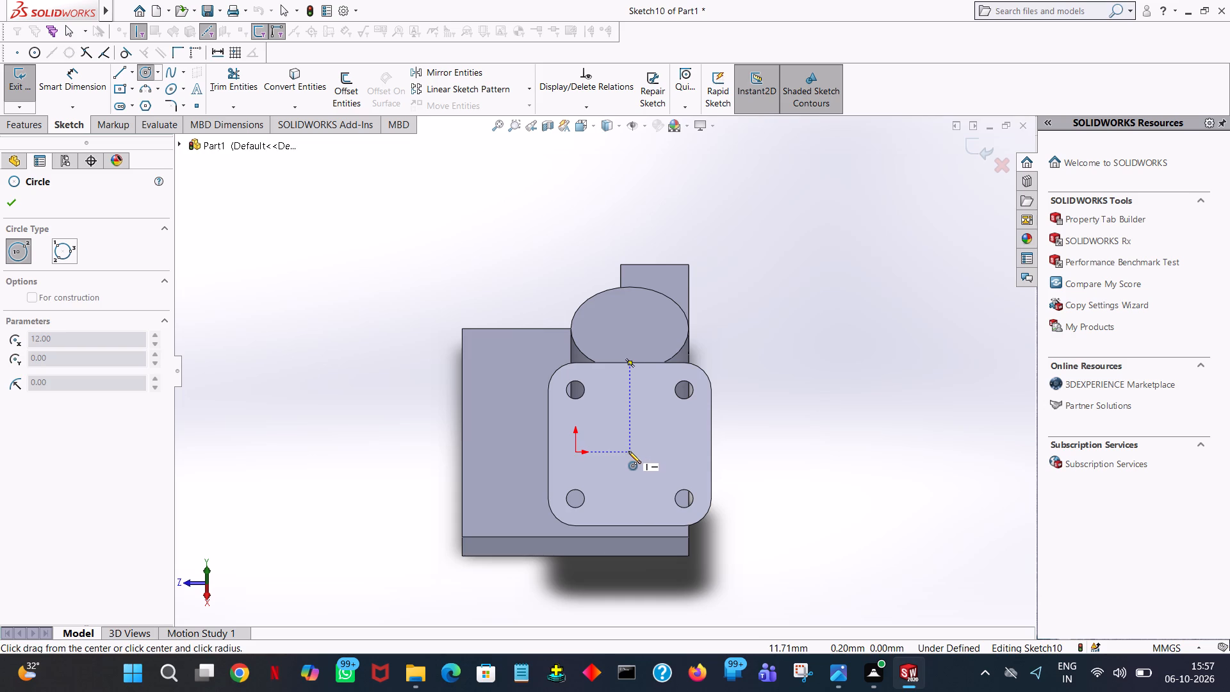
left_click(628, 390)
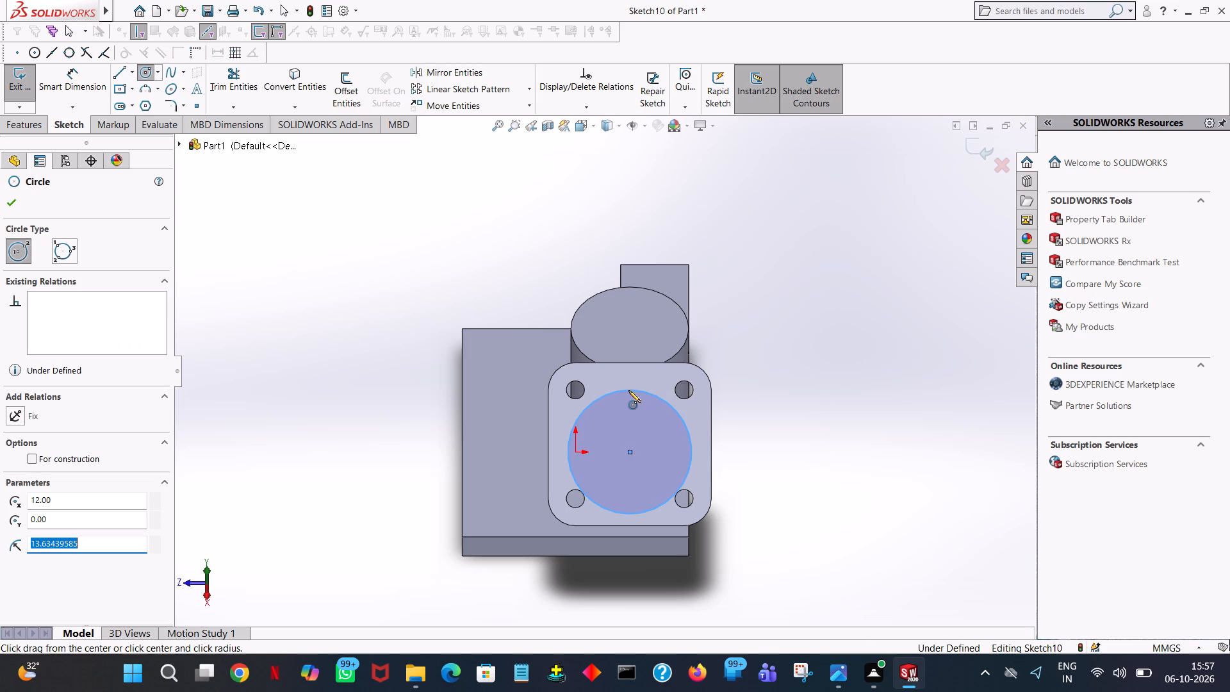
type("10")
key("Return")
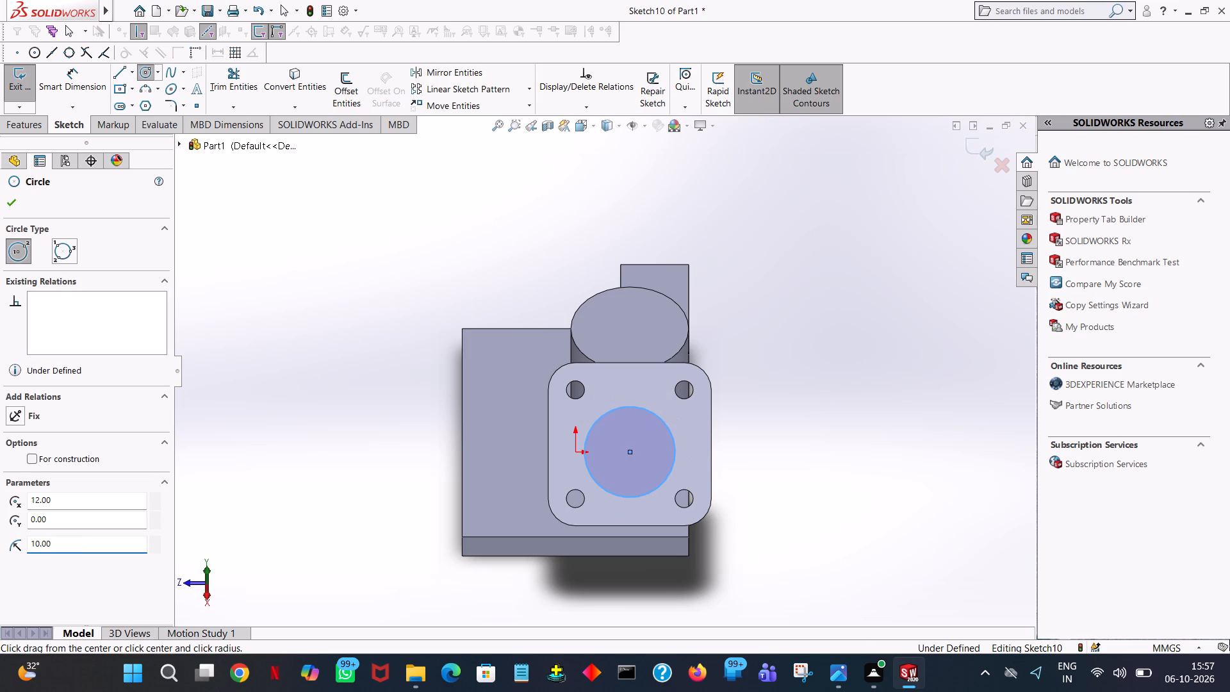
left_click(17, 202)
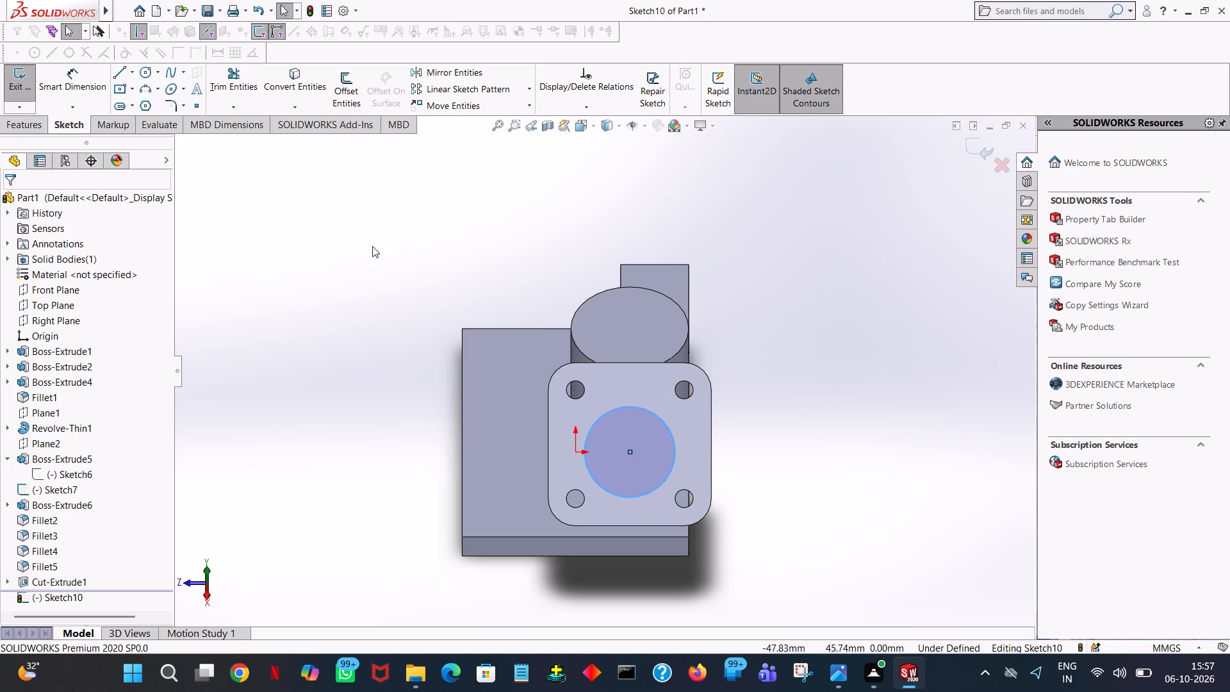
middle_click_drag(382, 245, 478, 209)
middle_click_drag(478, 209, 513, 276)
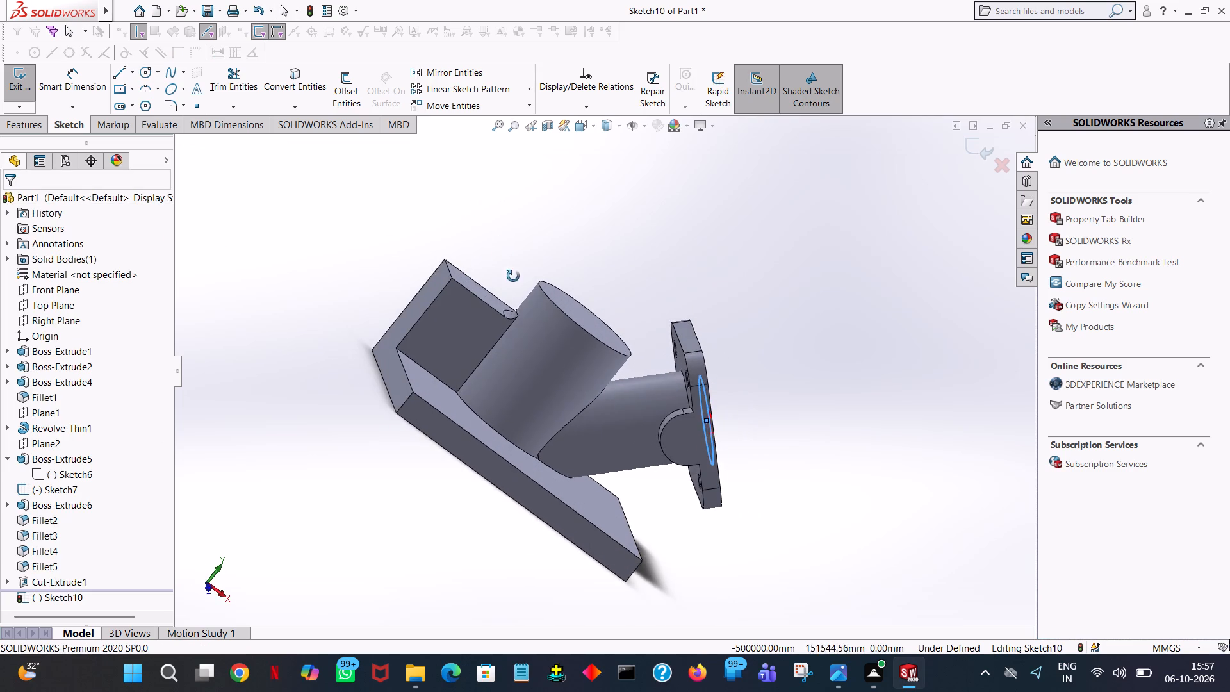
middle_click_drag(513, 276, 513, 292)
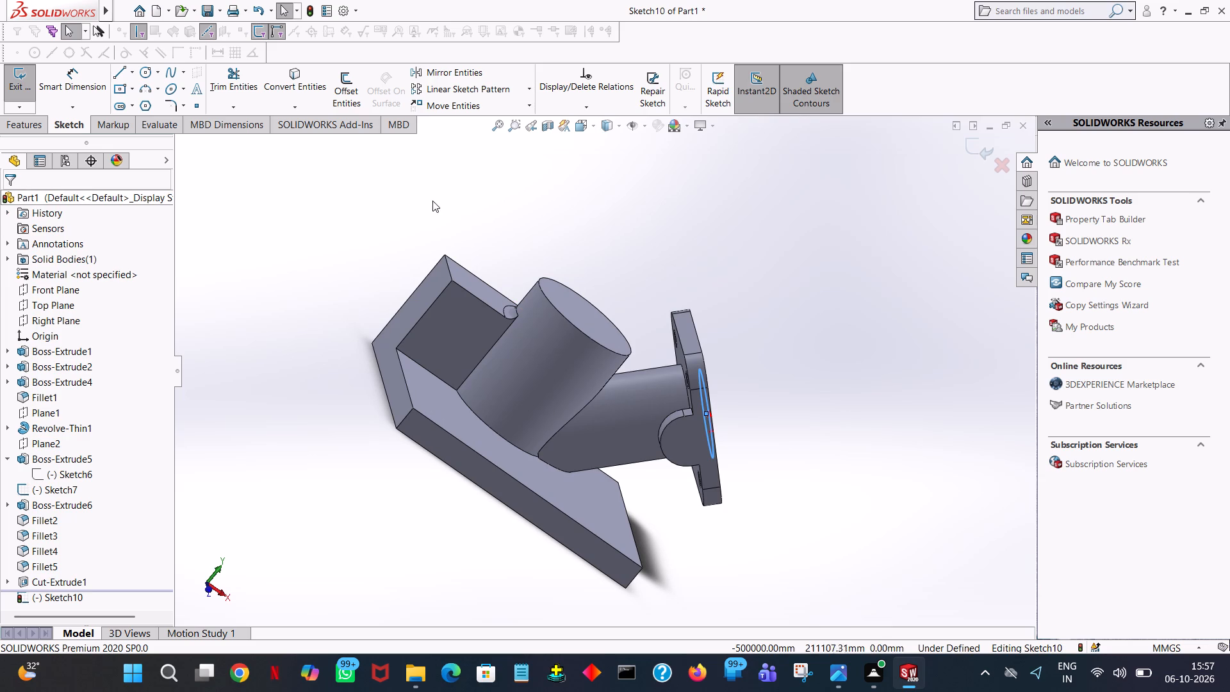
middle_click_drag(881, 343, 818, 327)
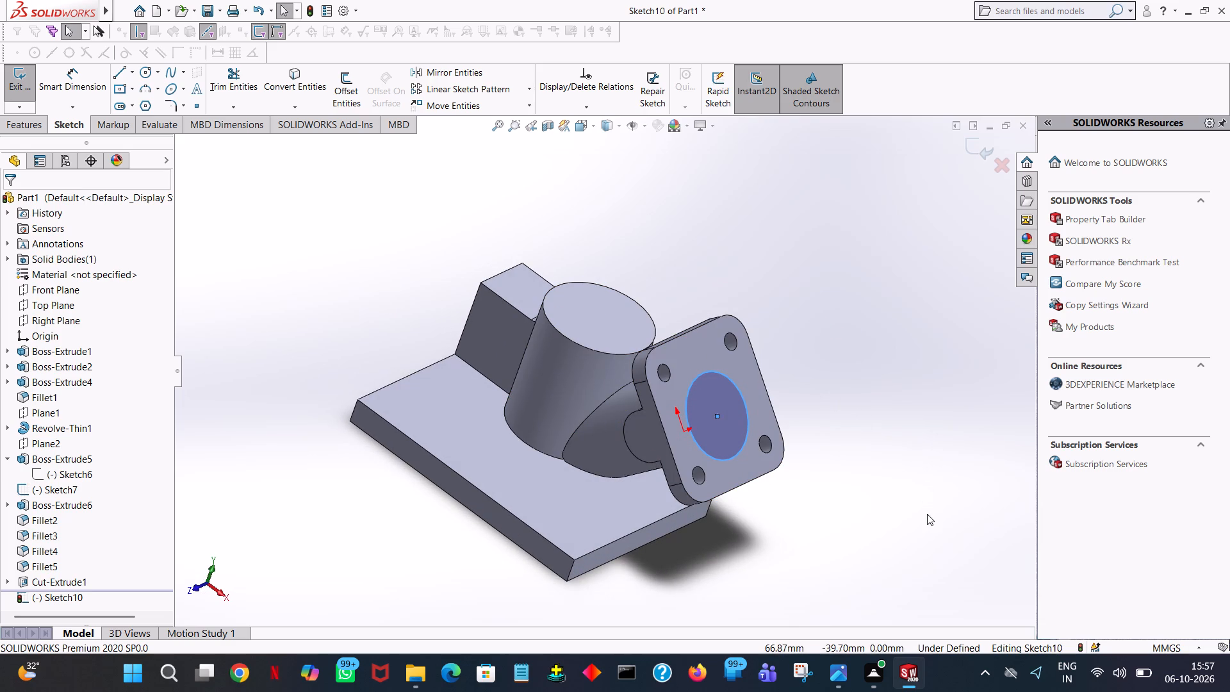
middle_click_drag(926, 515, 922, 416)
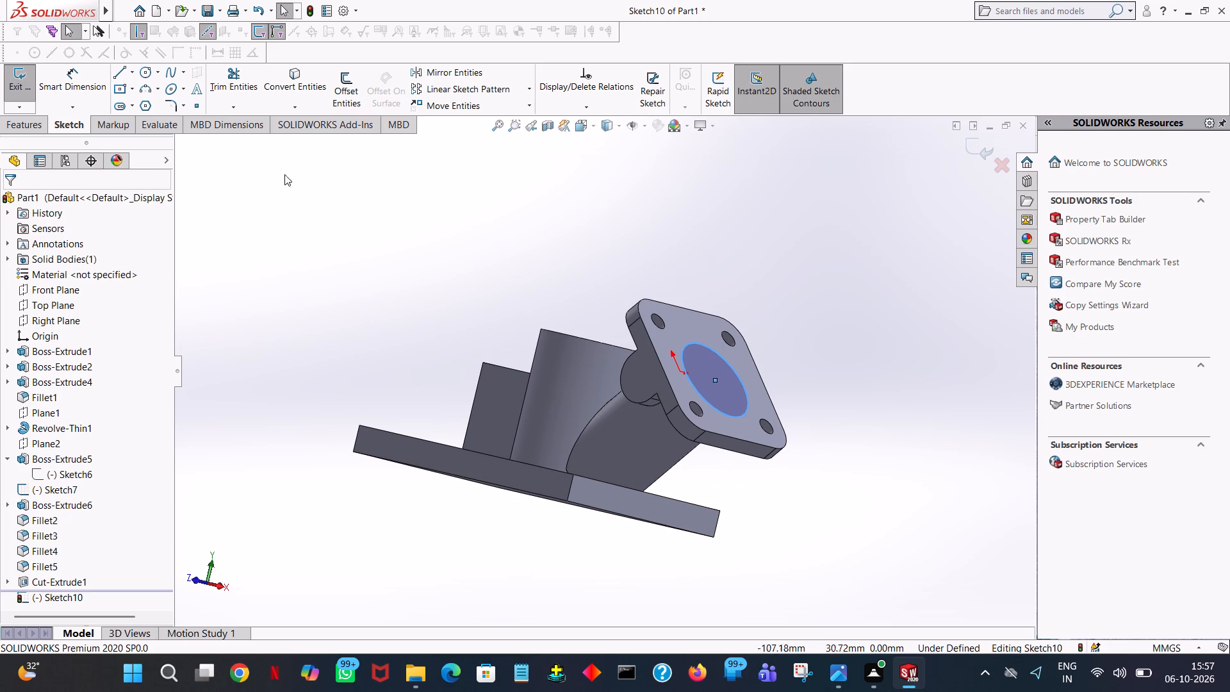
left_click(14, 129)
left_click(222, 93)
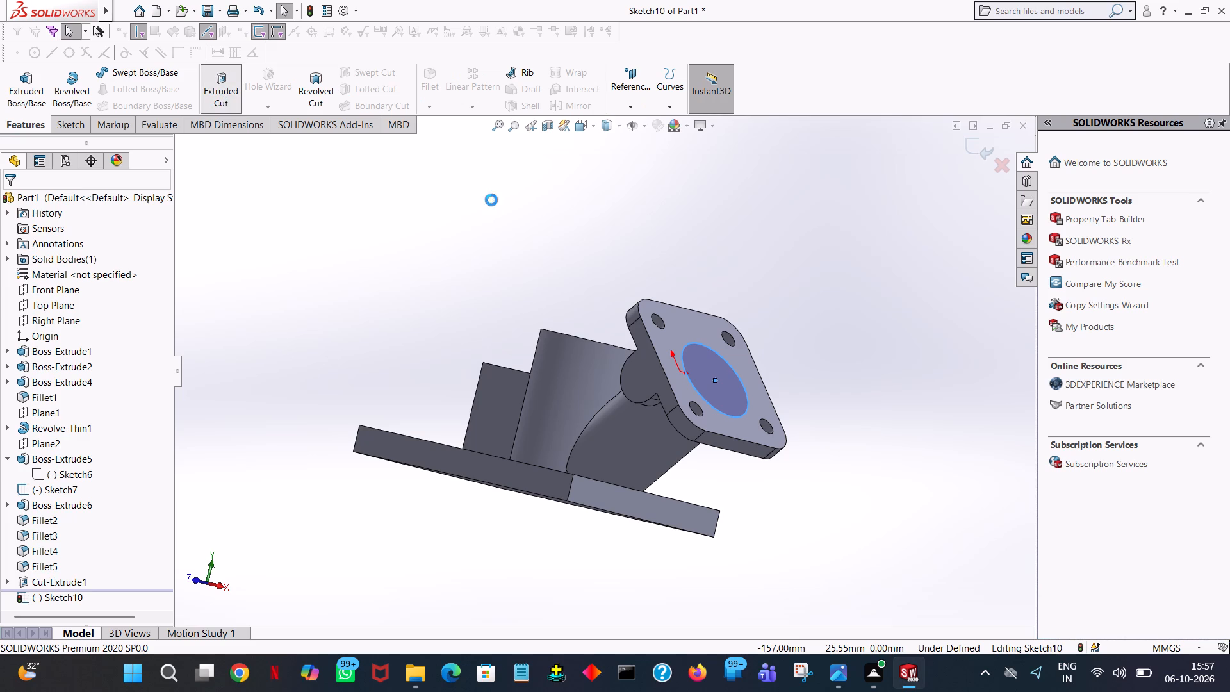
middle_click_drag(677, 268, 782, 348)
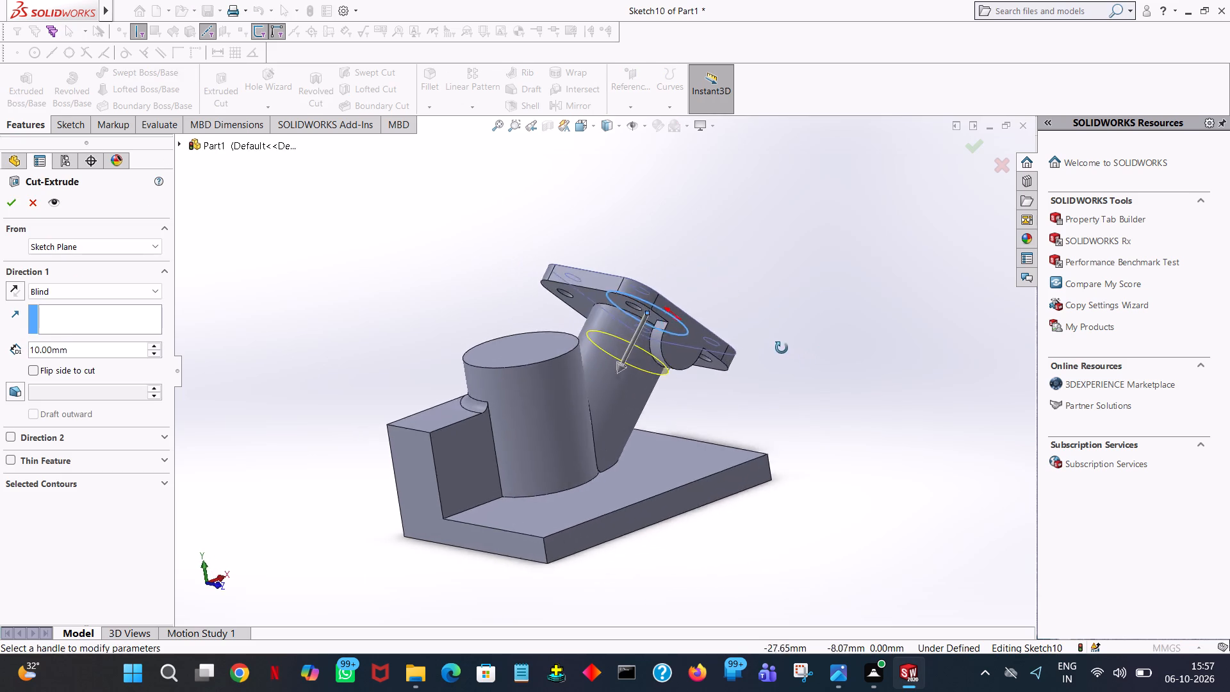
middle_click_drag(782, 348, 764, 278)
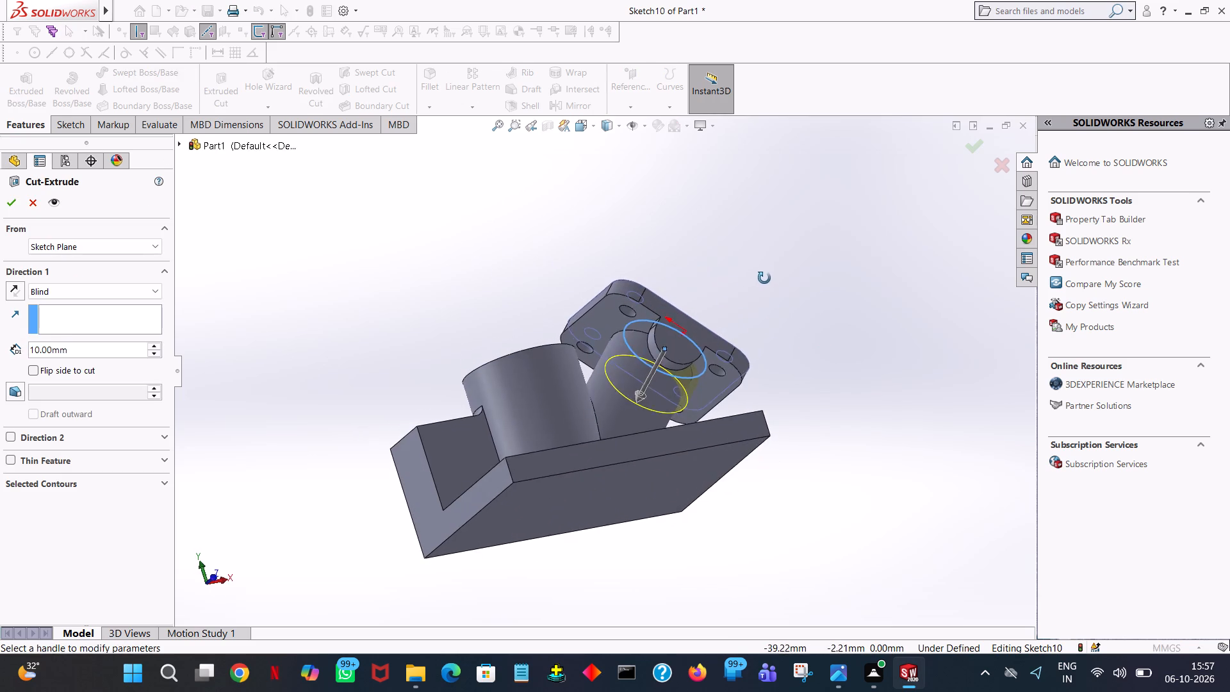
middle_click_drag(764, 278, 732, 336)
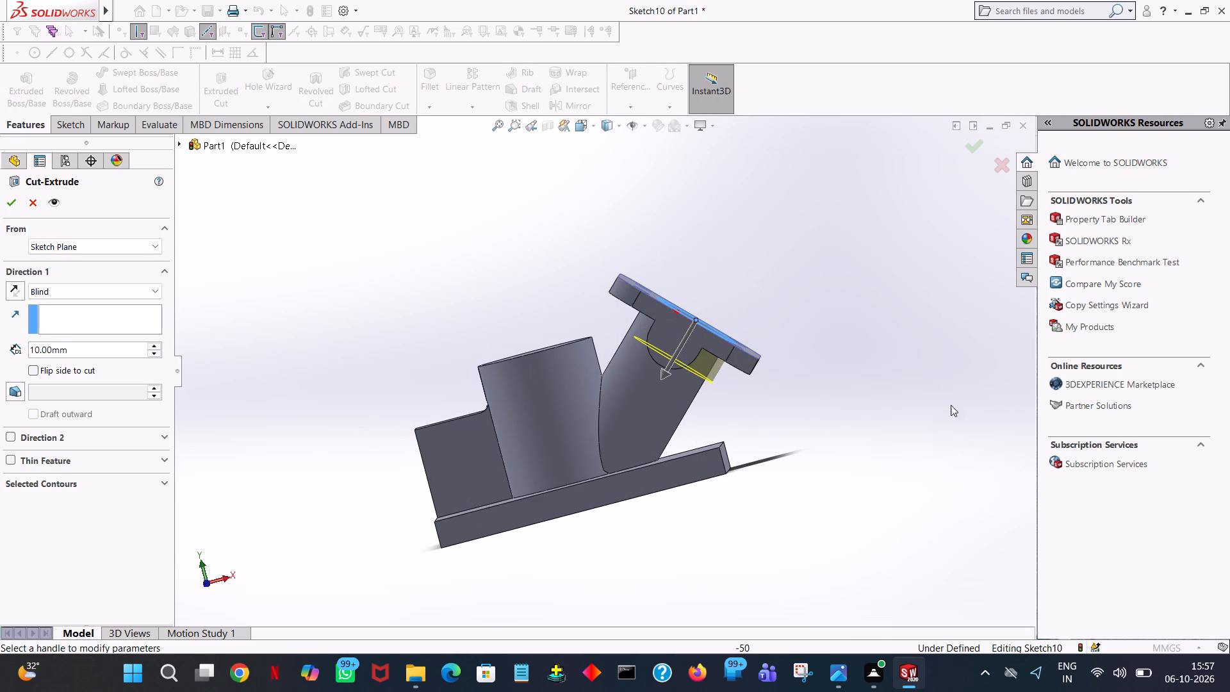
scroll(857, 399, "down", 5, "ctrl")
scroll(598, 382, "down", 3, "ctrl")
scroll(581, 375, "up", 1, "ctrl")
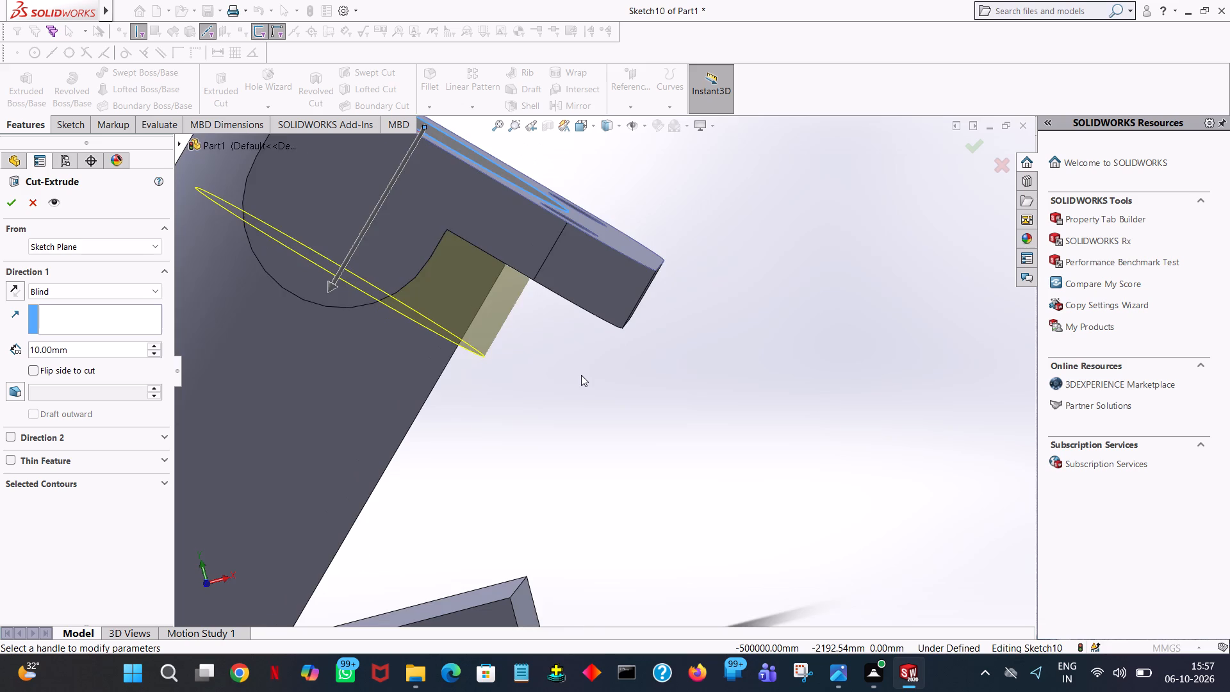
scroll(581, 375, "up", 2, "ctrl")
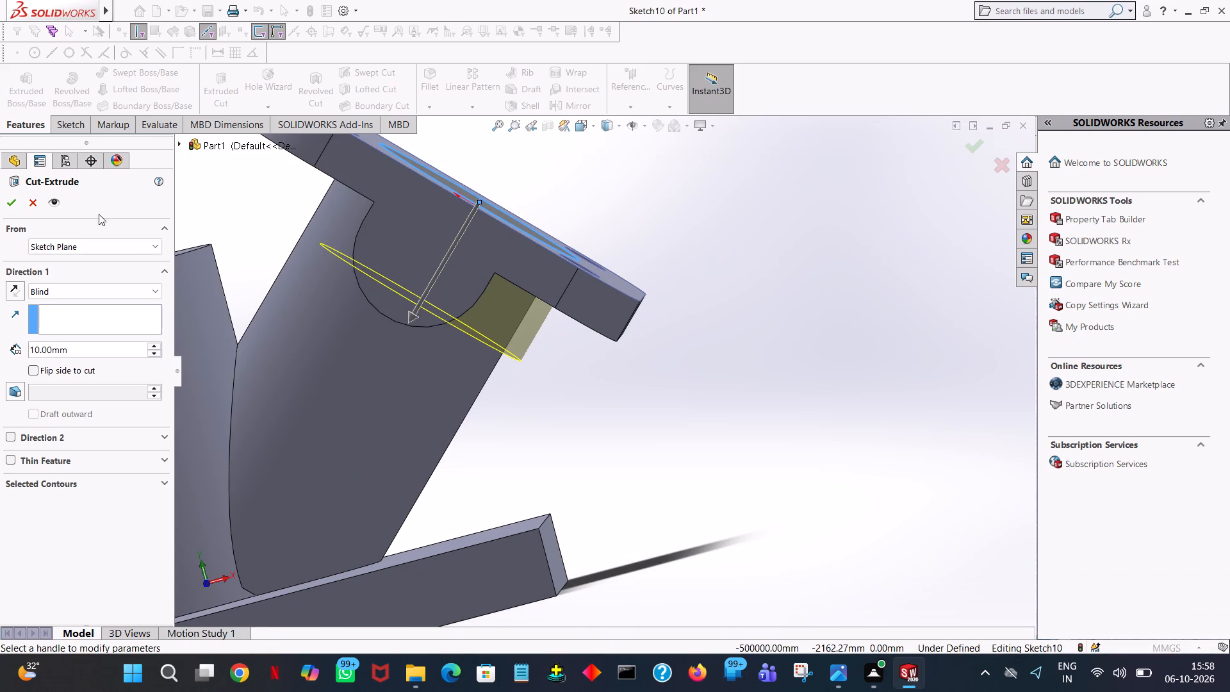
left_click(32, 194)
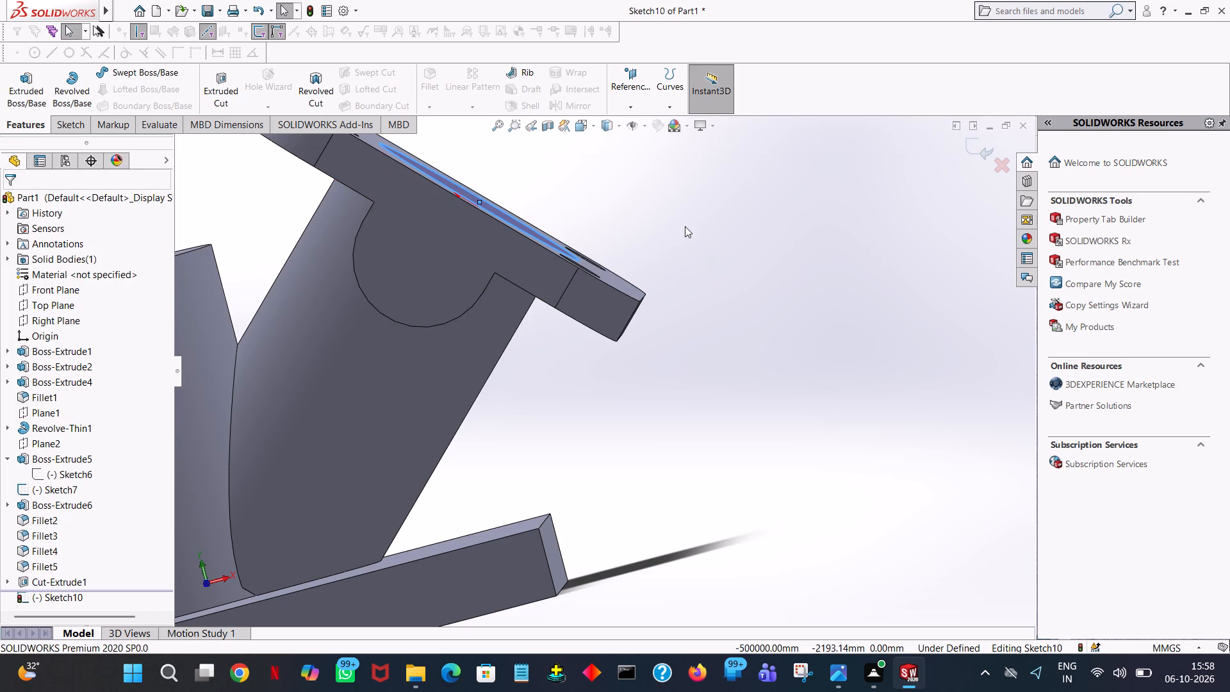
Remove the 10 mm radius circle from the sketch on the flange's outer face using Trim Entities with Trim to closest.
scroll(685, 226, "down", 1, "ctrl")
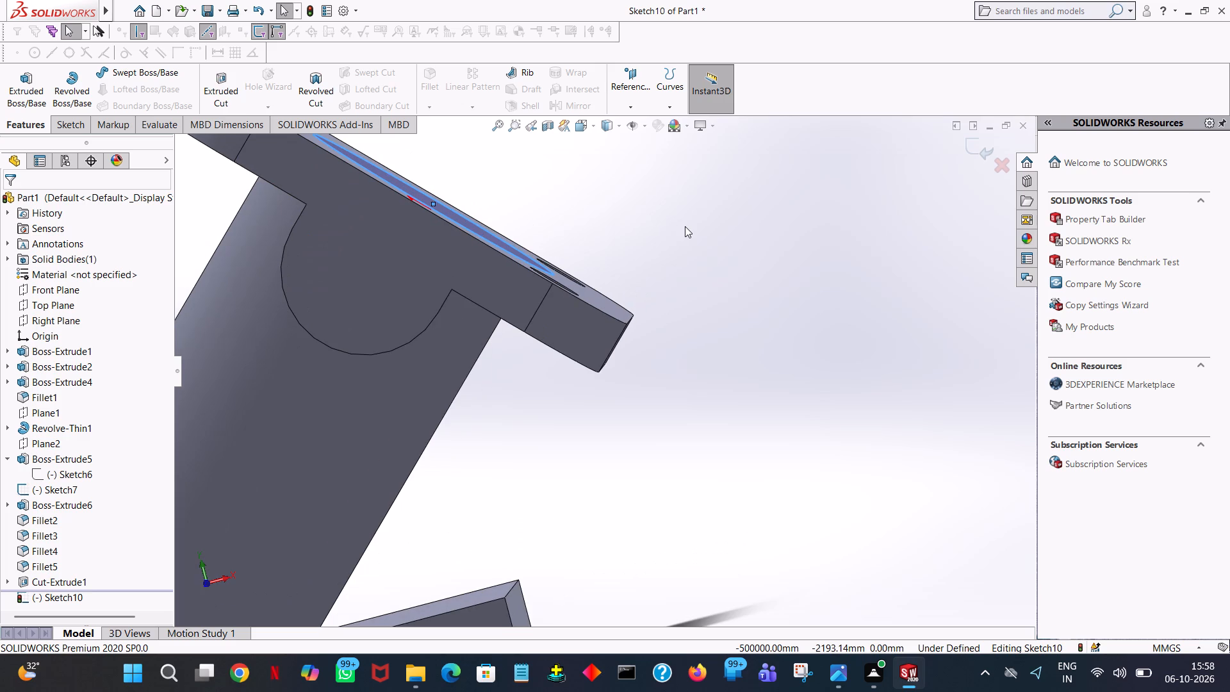
scroll(685, 226, "down", 1)
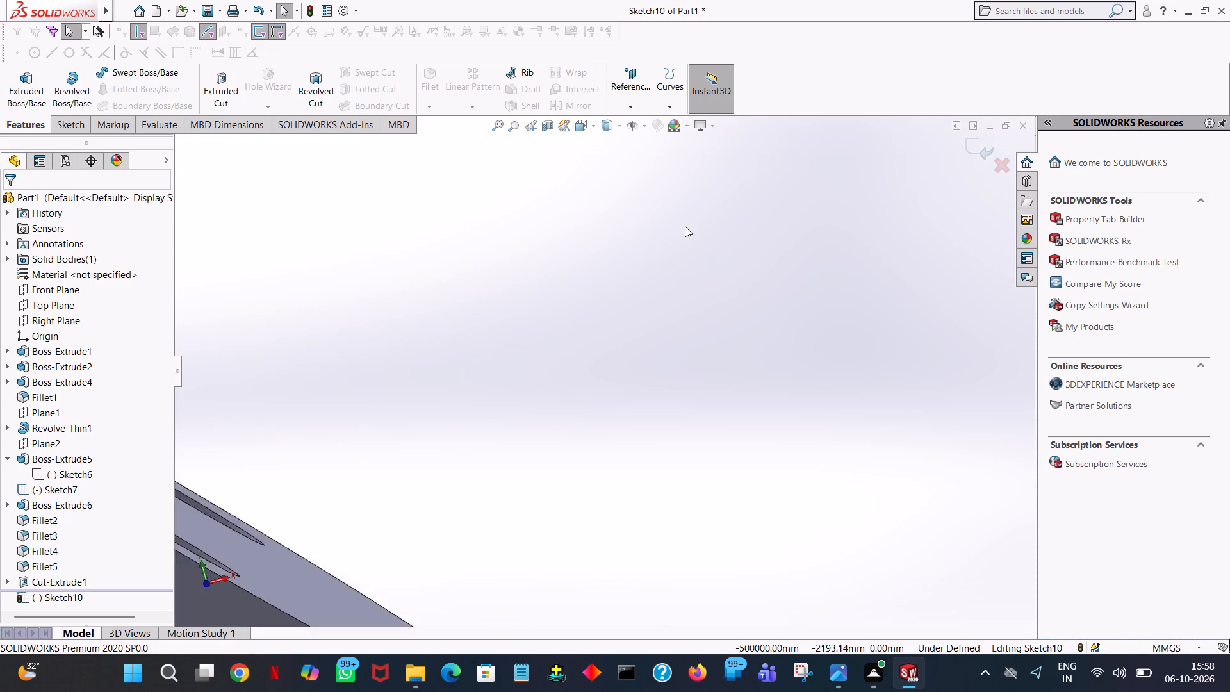
scroll(685, 226, "down", 1)
scroll(685, 226, "up", 1)
scroll(417, 481, "up", 1)
middle_click_drag(569, 413, 554, 416)
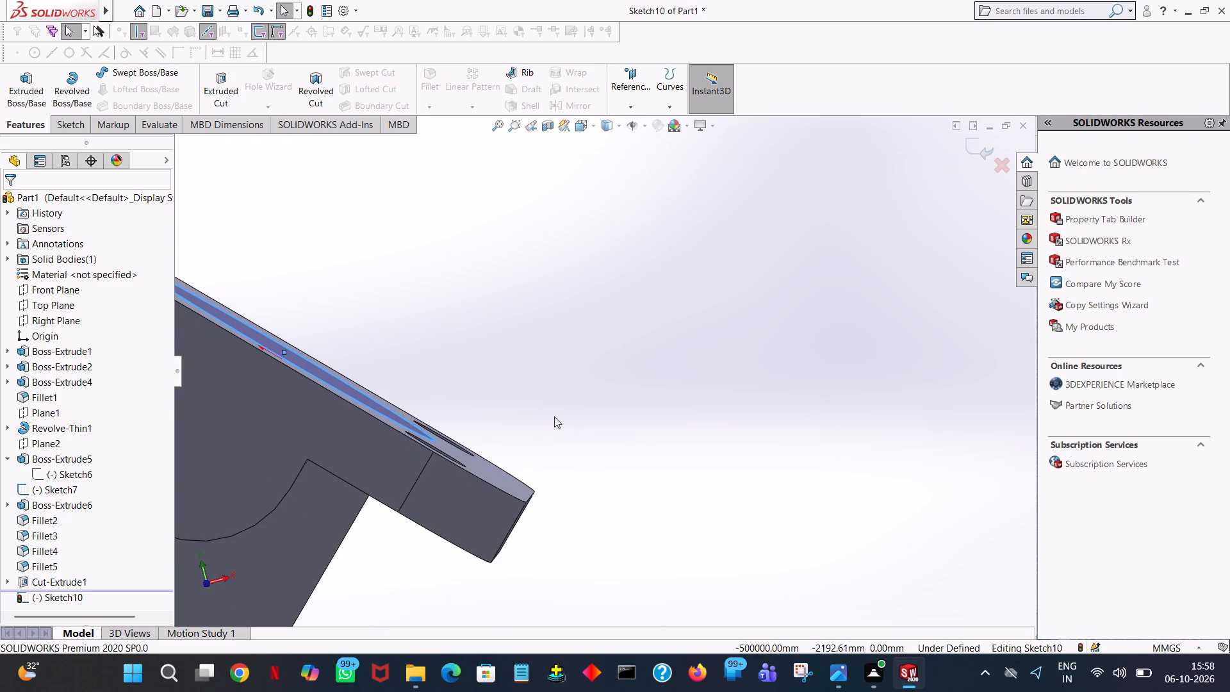
middle_click_drag(554, 416, 504, 471)
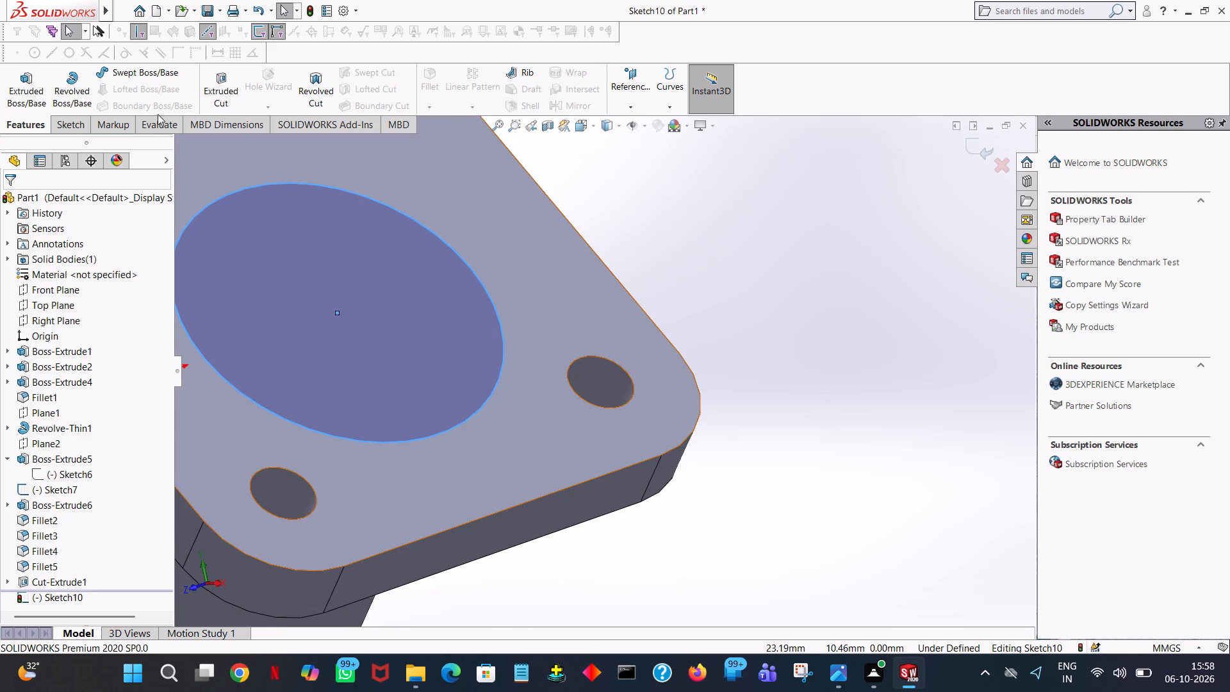
left_click(70, 128)
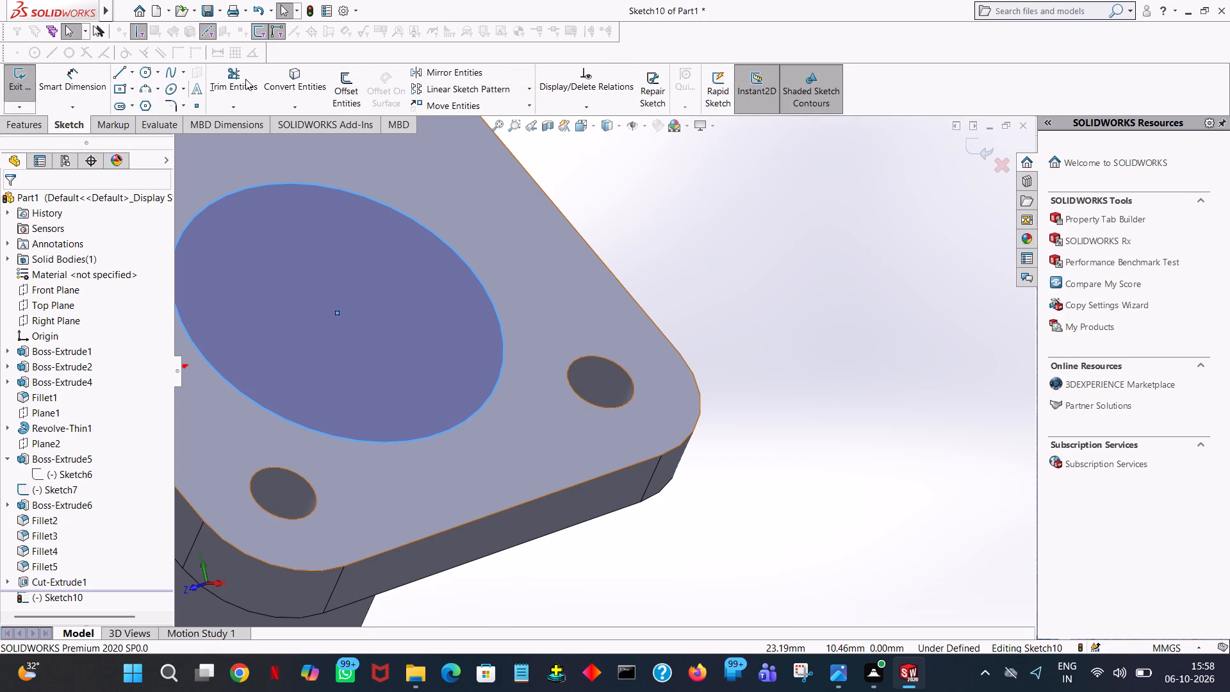
left_click(245, 79)
left_click(411, 218)
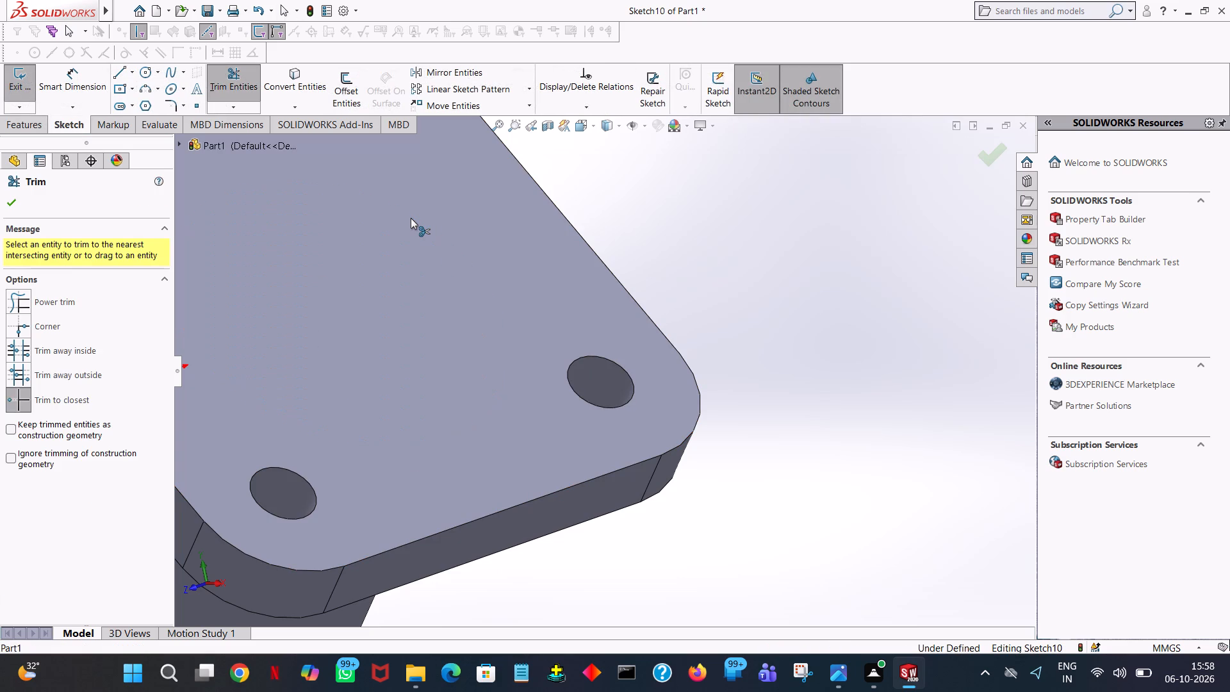
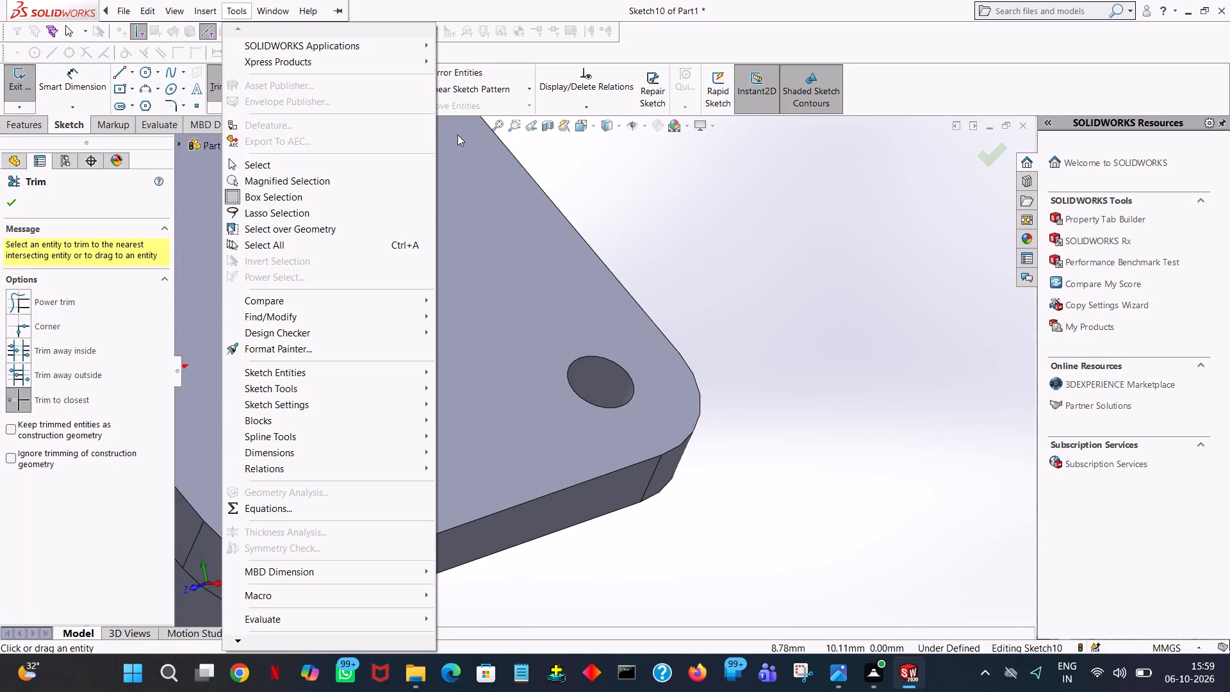
Leave the trimming command and examine the angled branch and its square flange from several sides.
left_click(732, 257)
middle_click_drag(732, 257, 724, 299)
scroll(724, 299, "down", 4, "ctrl")
scroll(724, 299, "up", 8, "ctrl")
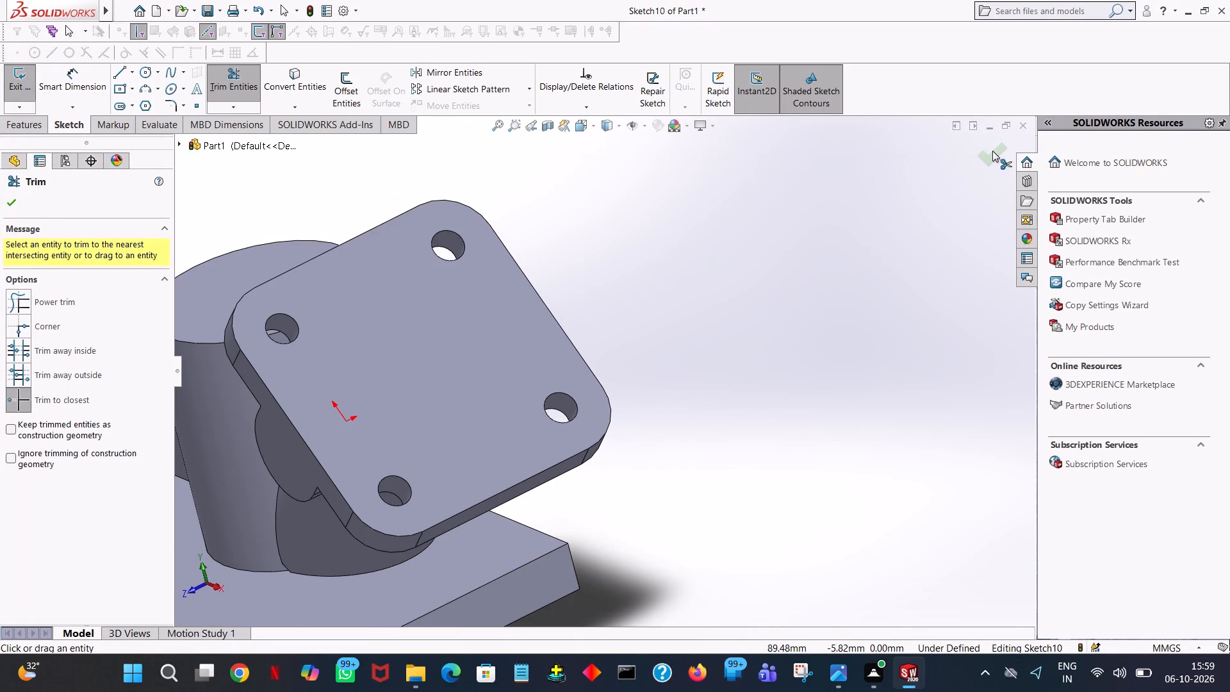
left_click(992, 151, "ctrl")
middle_click_drag(782, 340, 764, 418)
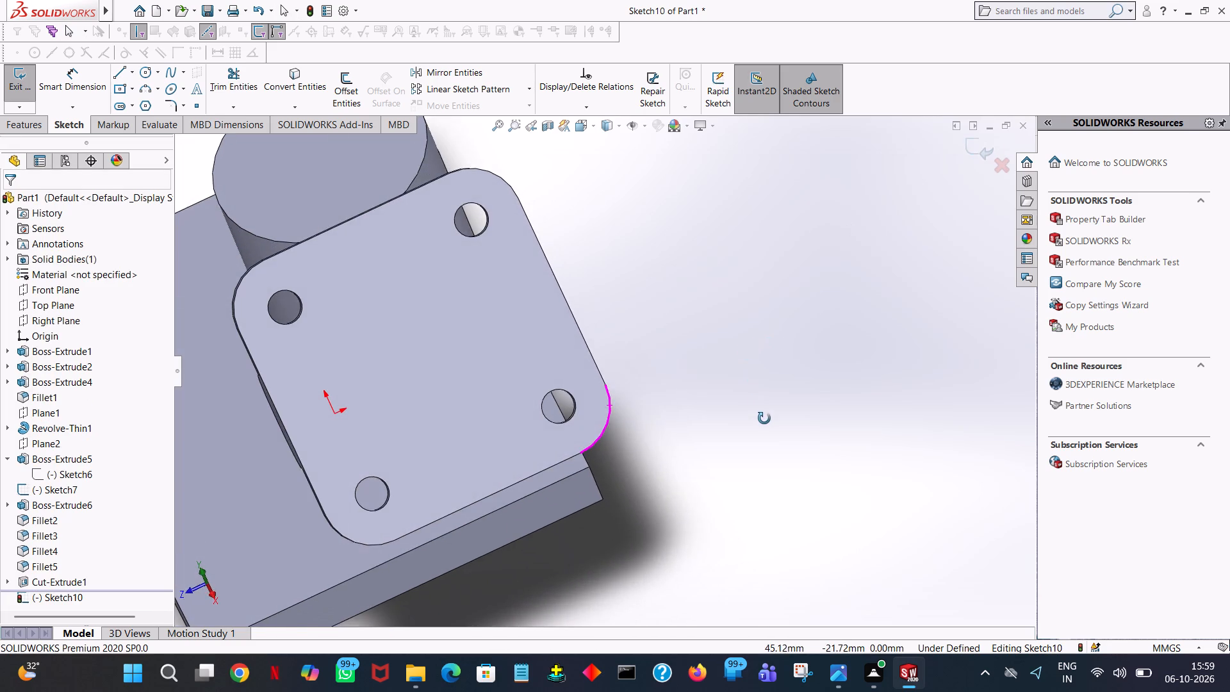
middle_click_drag(764, 418, 907, 351)
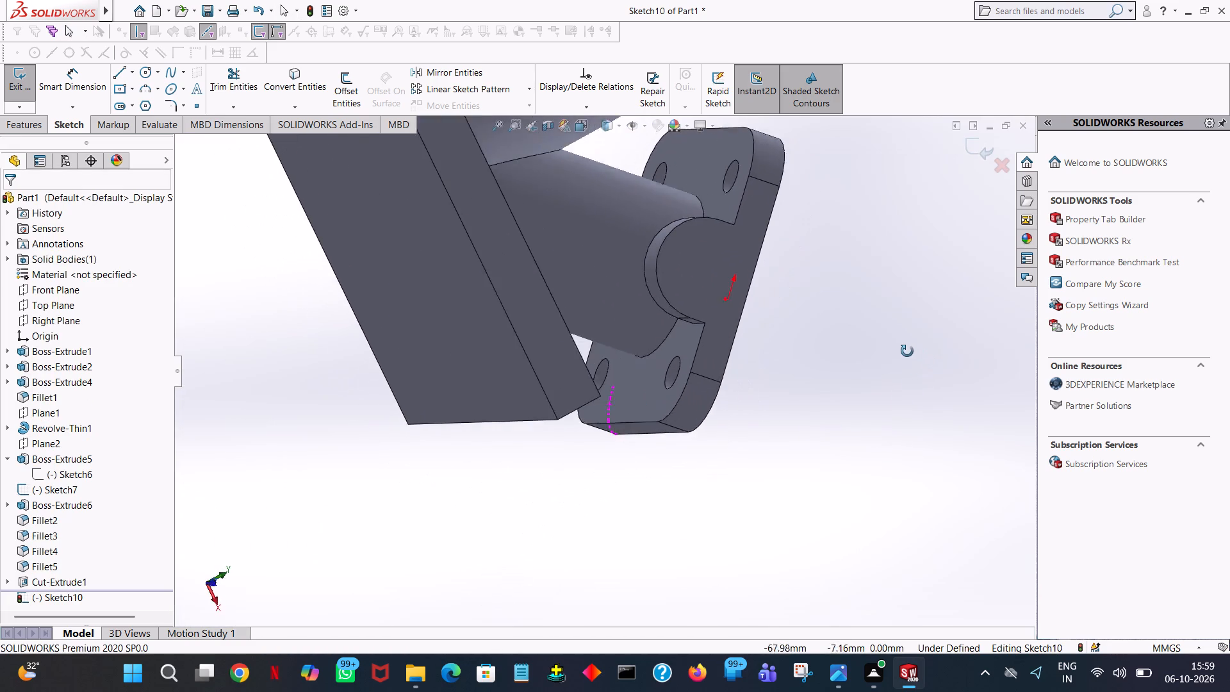
middle_click_drag(907, 351, 902, 351)
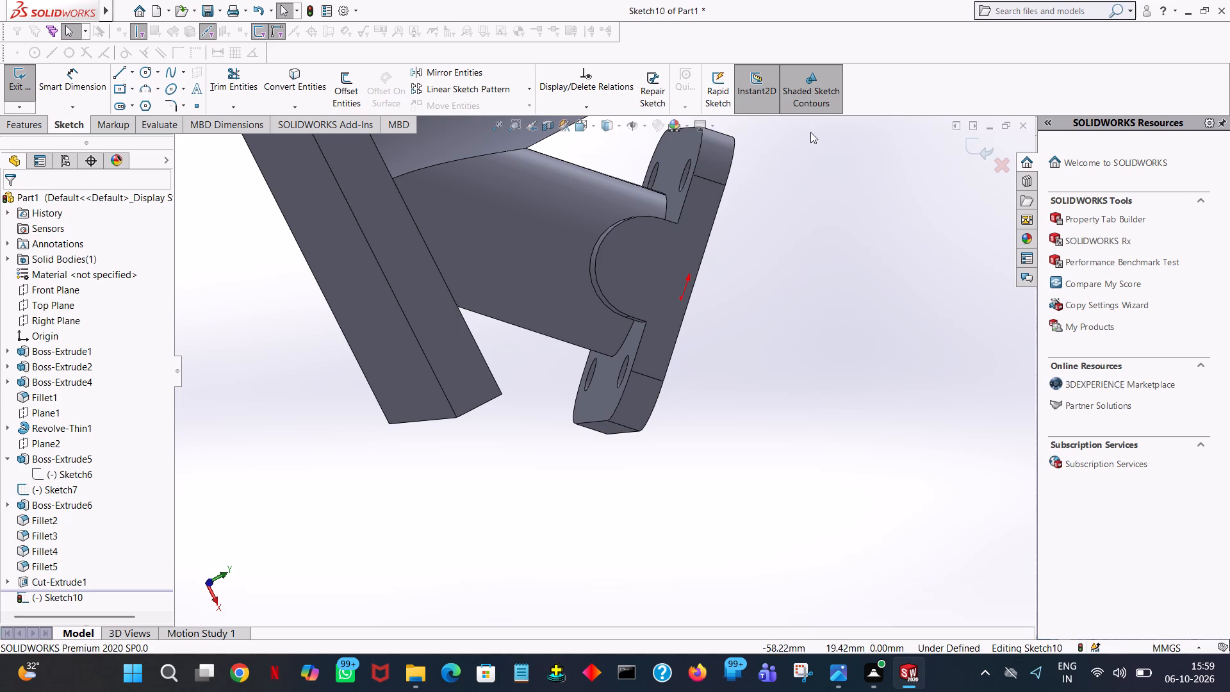
middle_click_drag(846, 176, 860, 182)
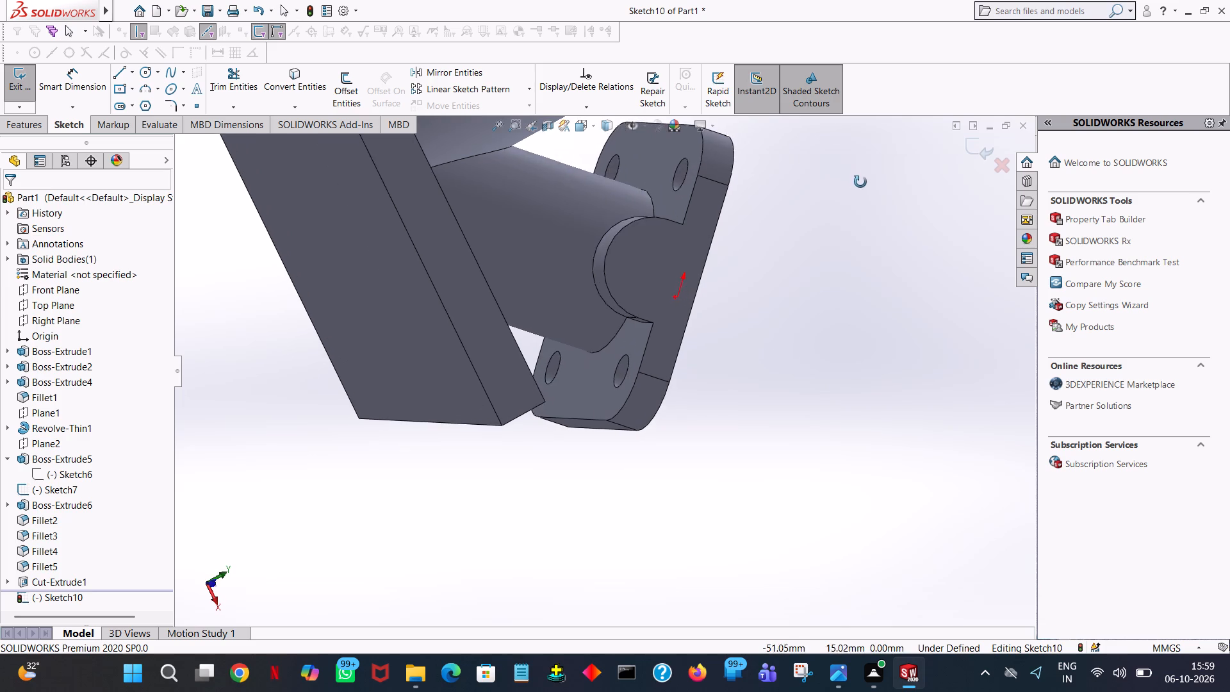
middle_click_drag(860, 182, 760, 208)
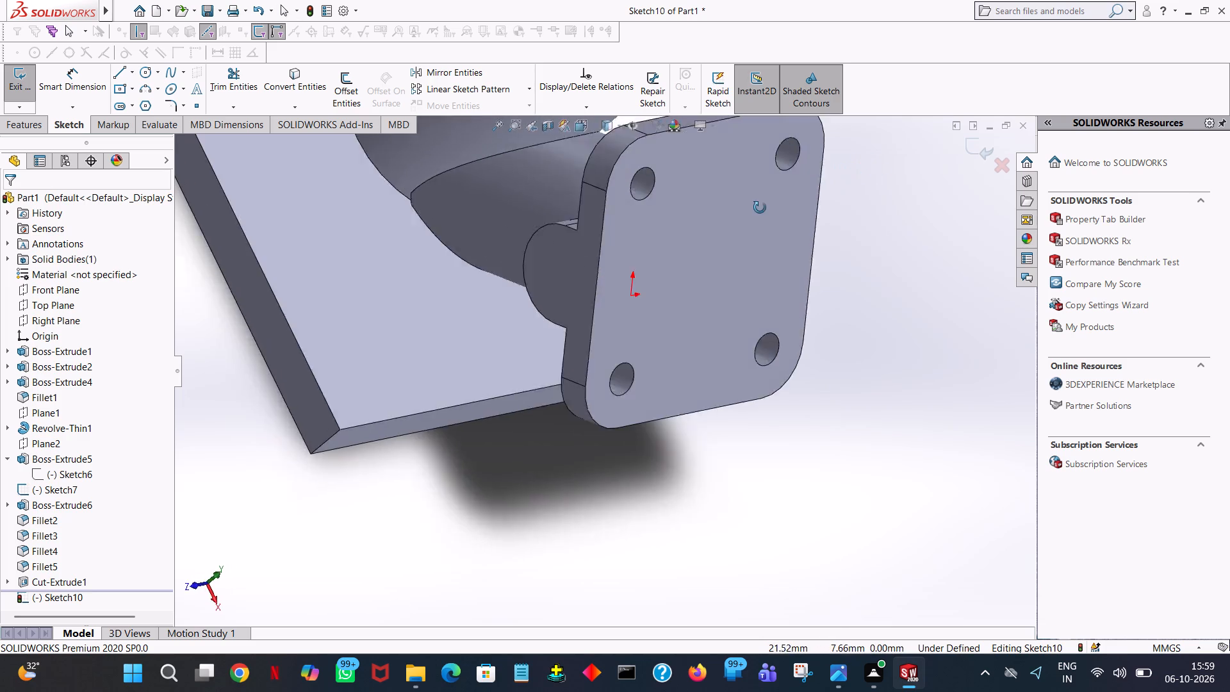
middle_click_drag(760, 208, 726, 194)
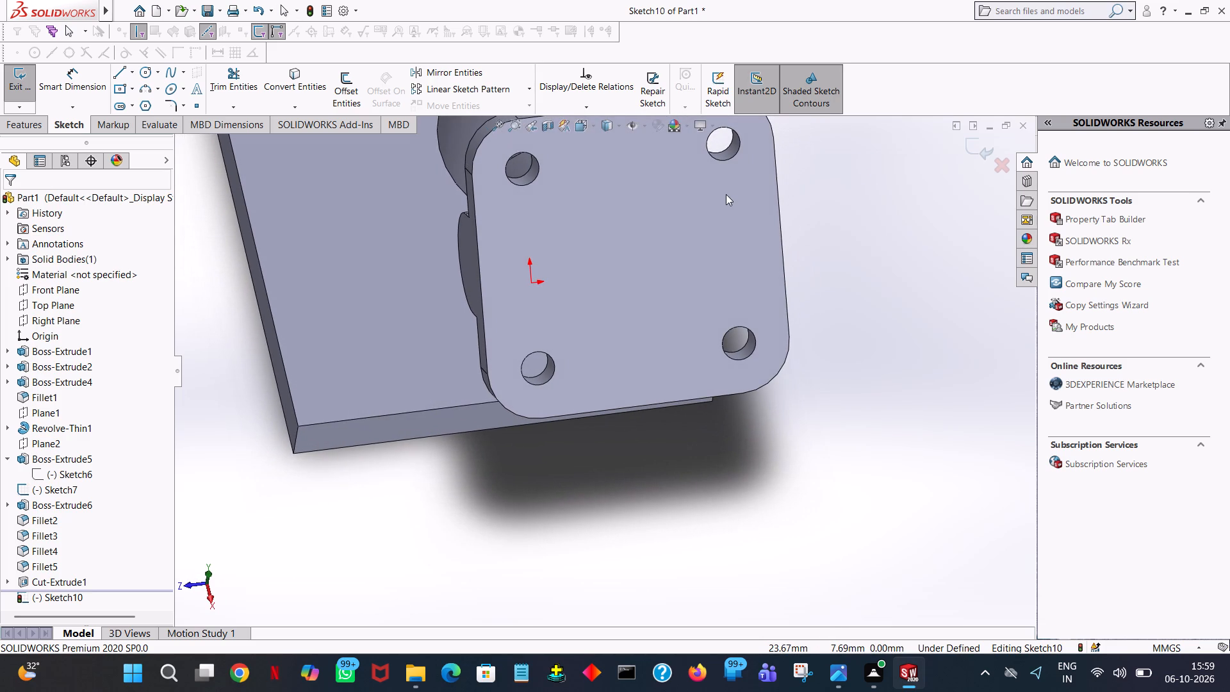
Sketch an 18 mm vertical line from the midpoint of the square flange's upper edge down to the face centre, viewed normal to it.
key("space")
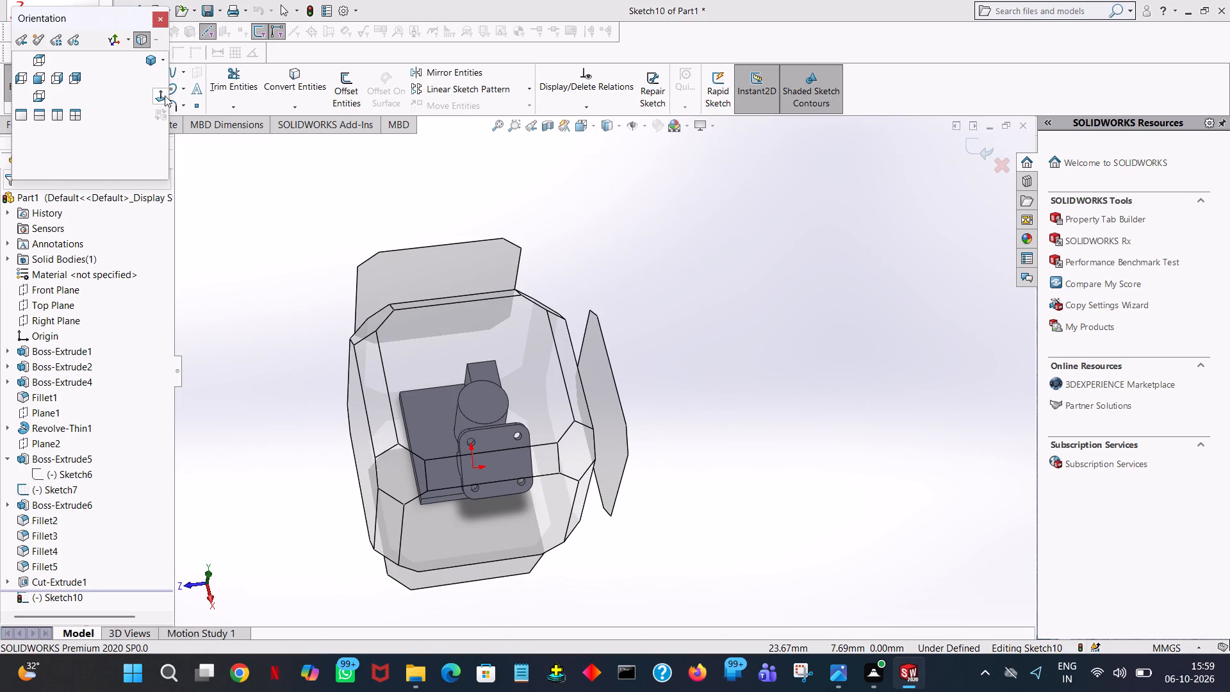
left_click(162, 95)
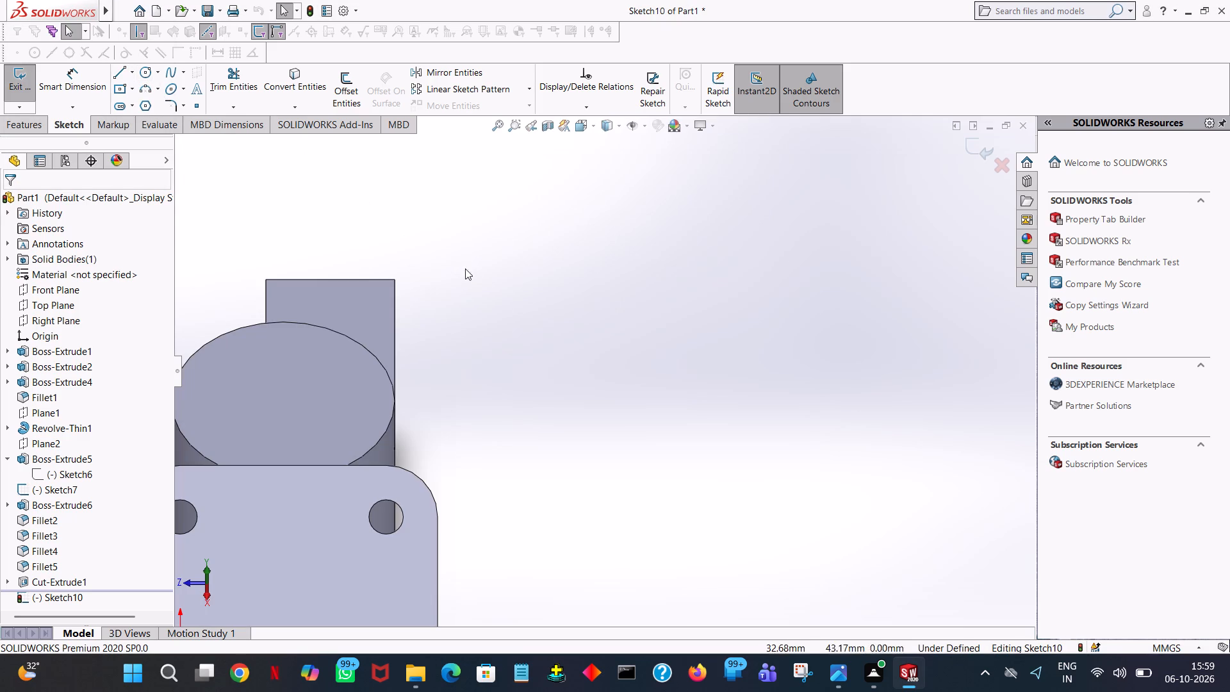
middle_click_drag(468, 318, 691, 124, "ctrl")
left_click(119, 75)
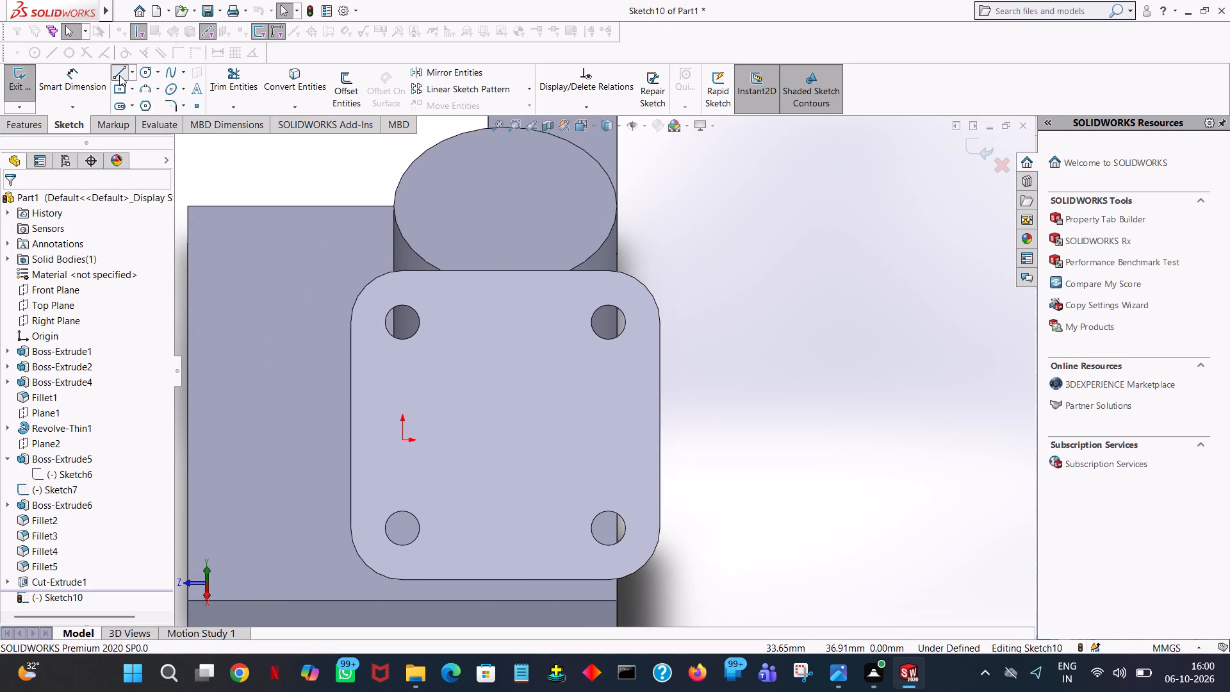
left_click(504, 271)
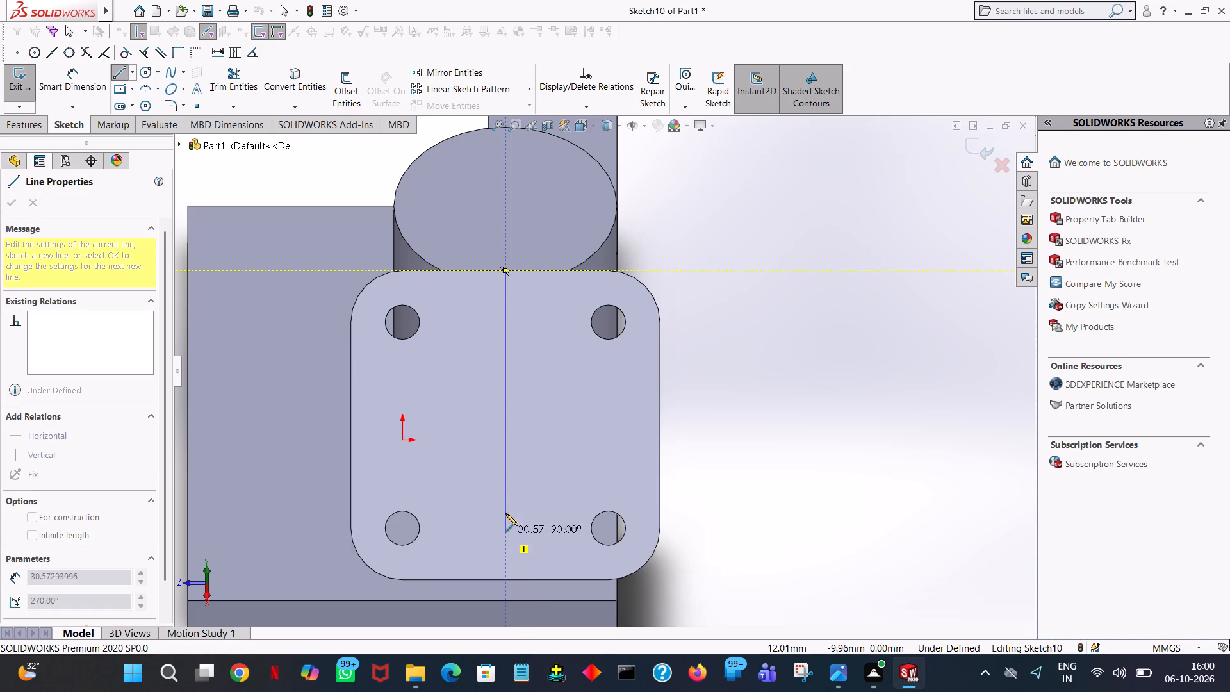
left_click(502, 415)
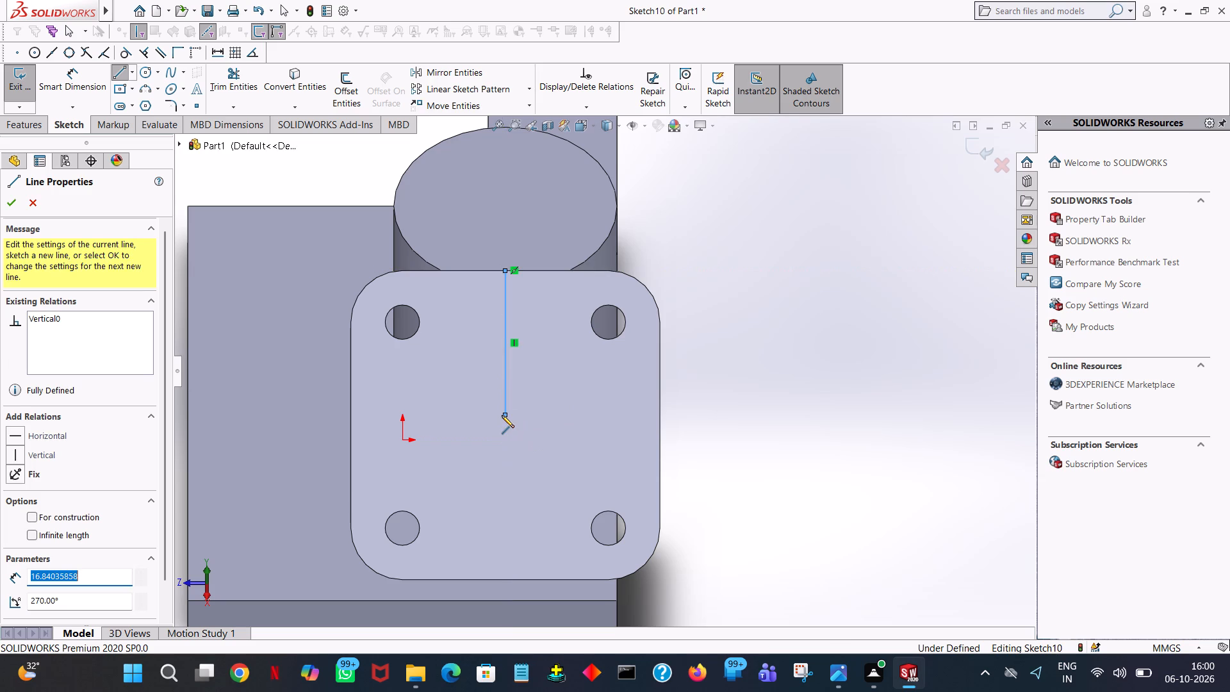
type("36/2")
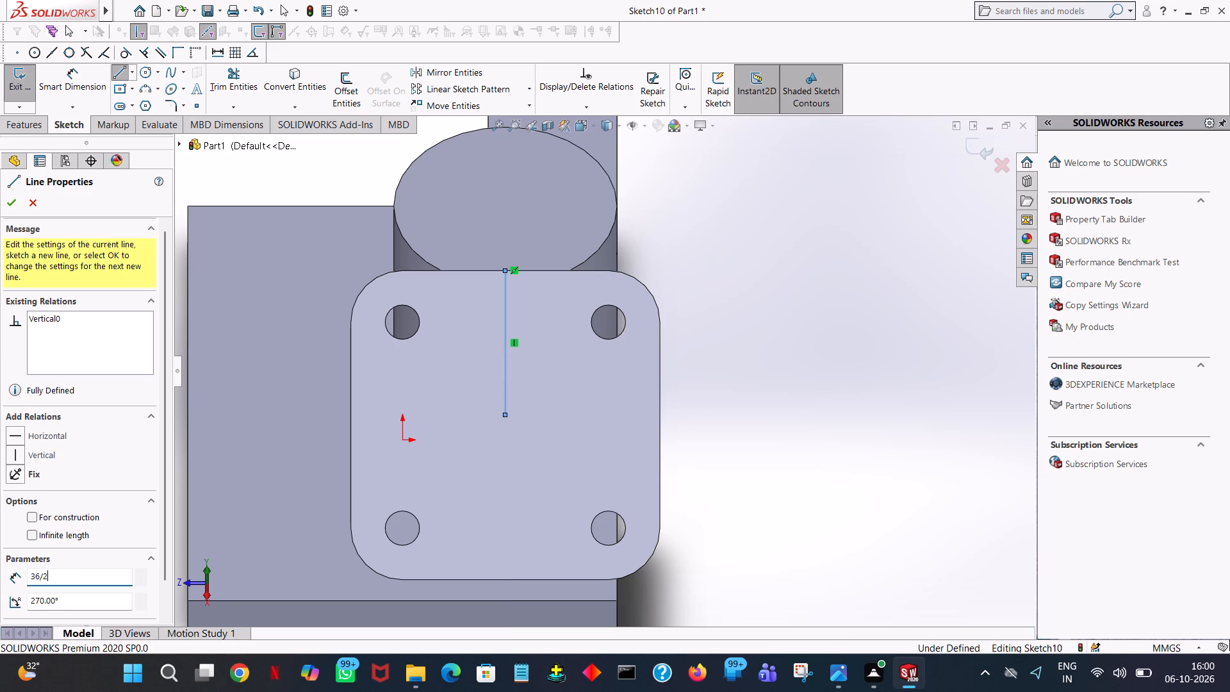
key("Return")
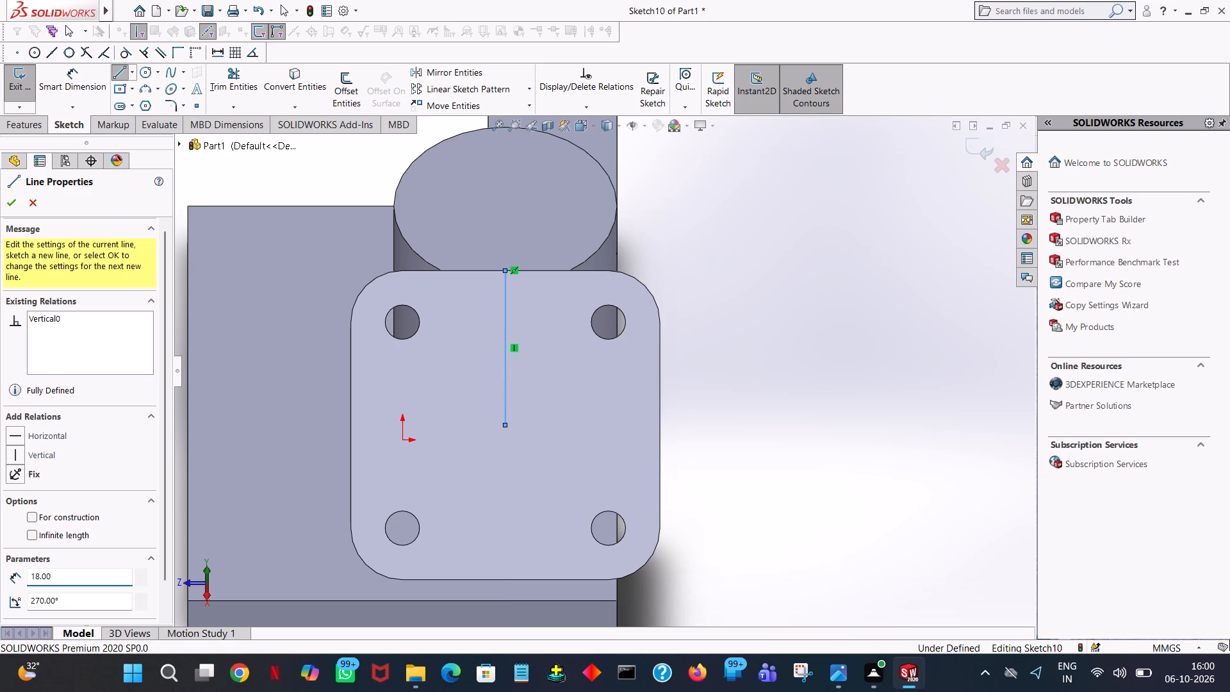
right_click(502, 415)
left_click(565, 424)
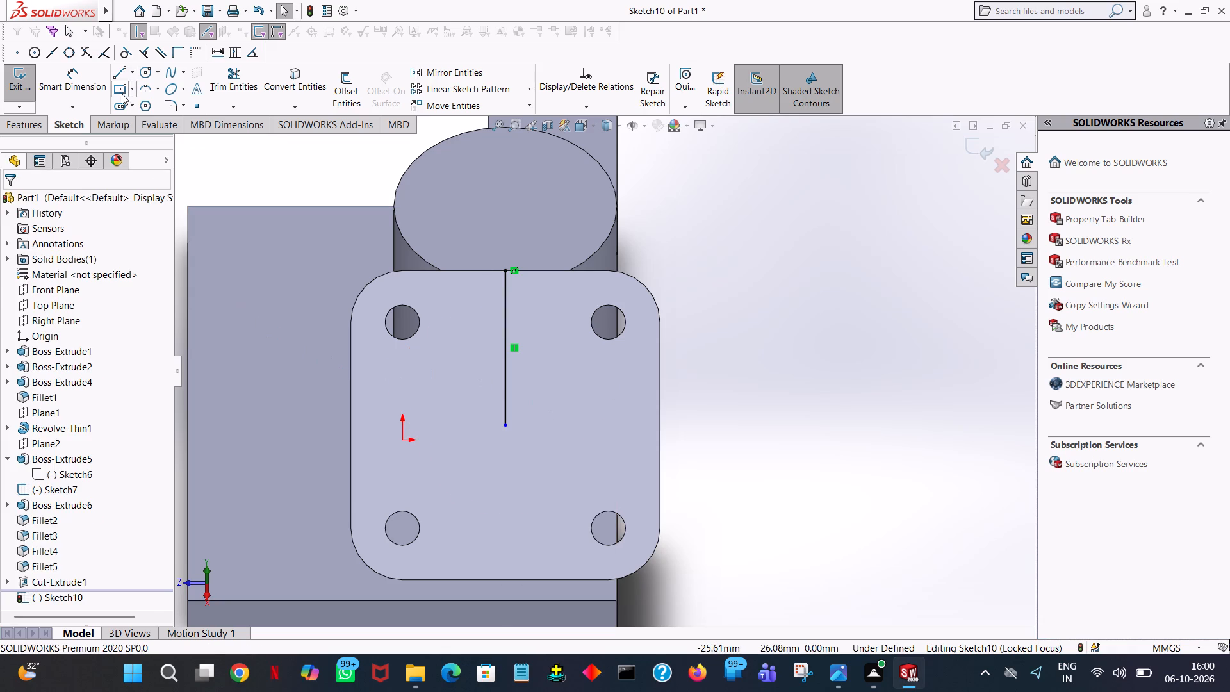
Draw a circle of 10 mm radius centred on the lower end of the vertical line on the flange face.
left_click(138, 74)
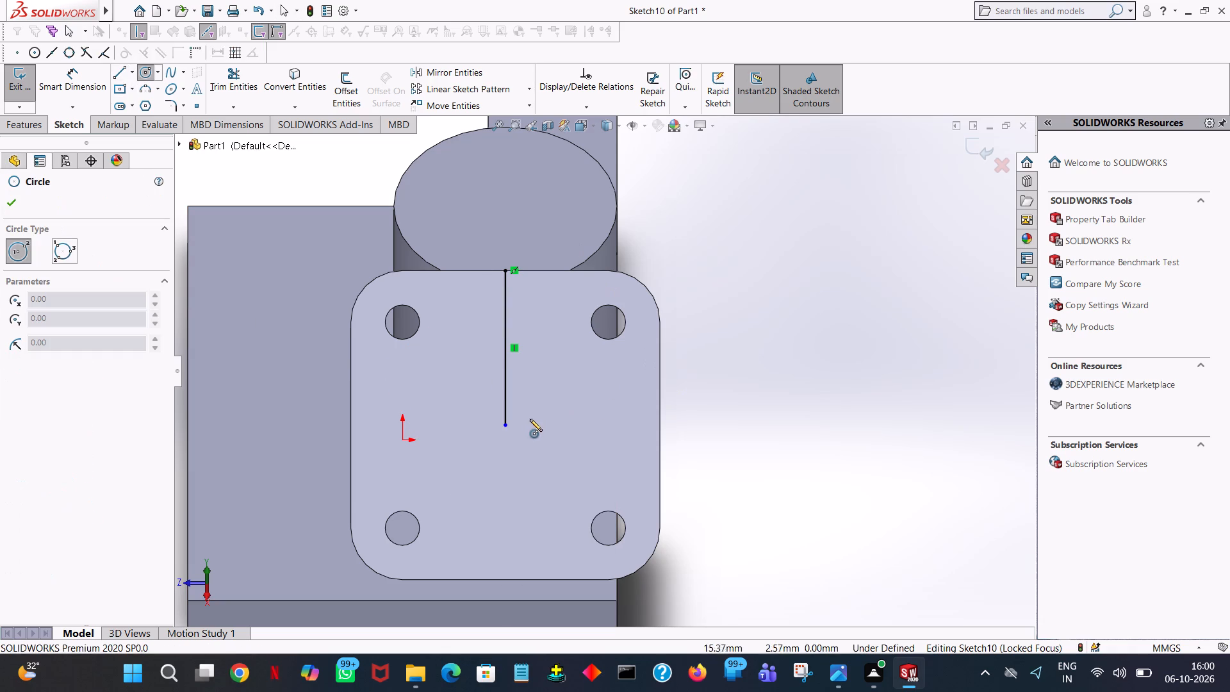
left_click(505, 427)
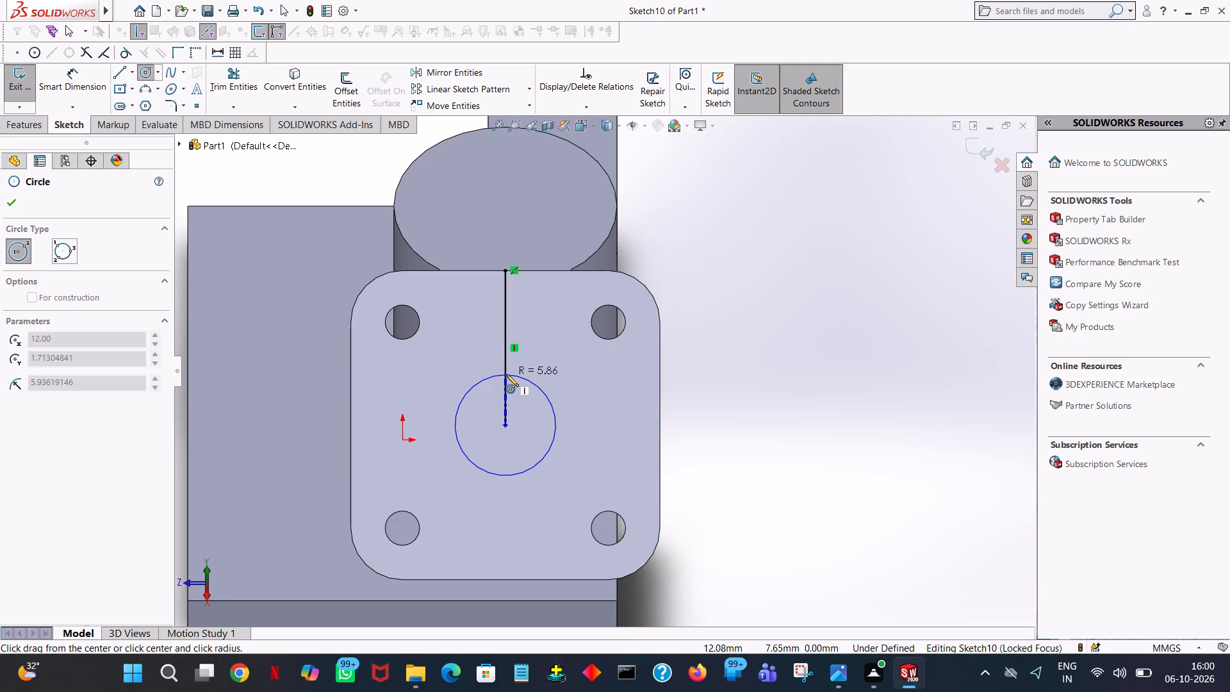
left_click(506, 374)
type("10")
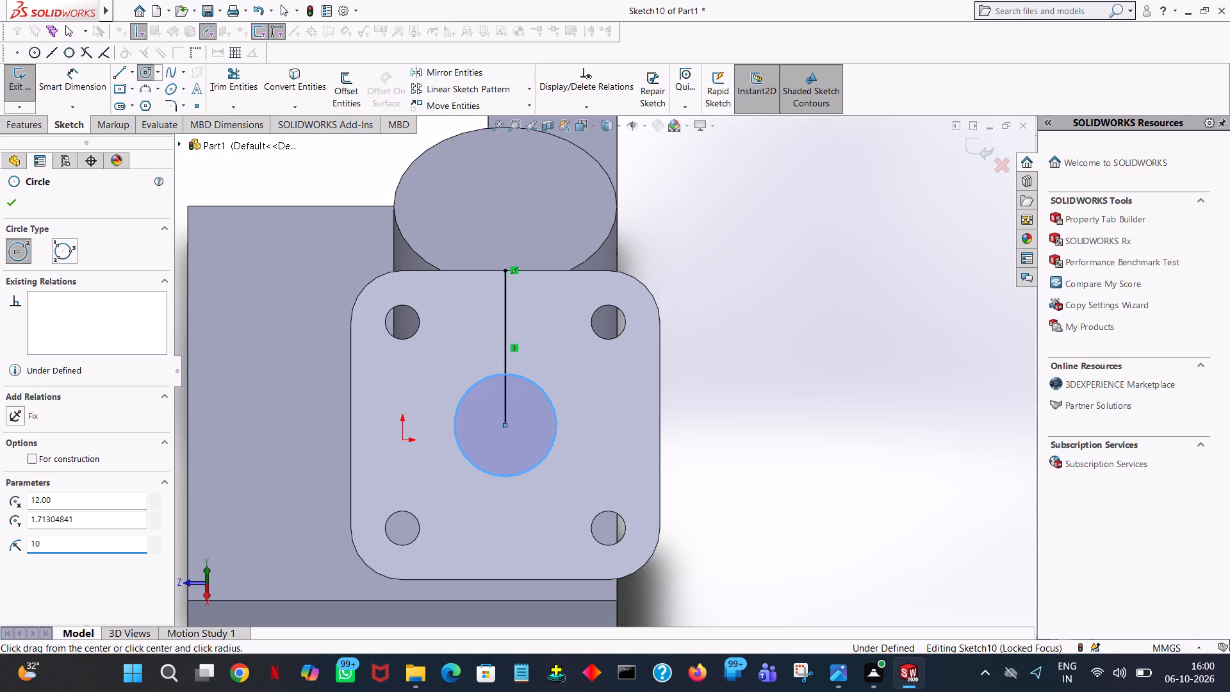
key("Return")
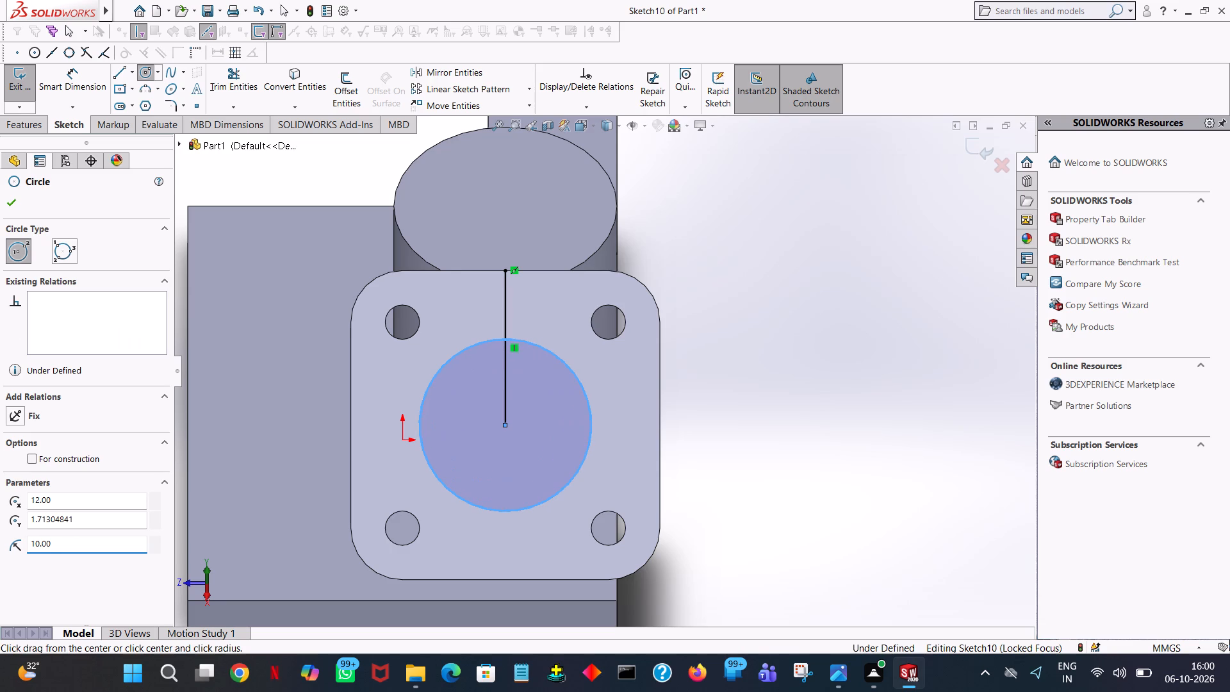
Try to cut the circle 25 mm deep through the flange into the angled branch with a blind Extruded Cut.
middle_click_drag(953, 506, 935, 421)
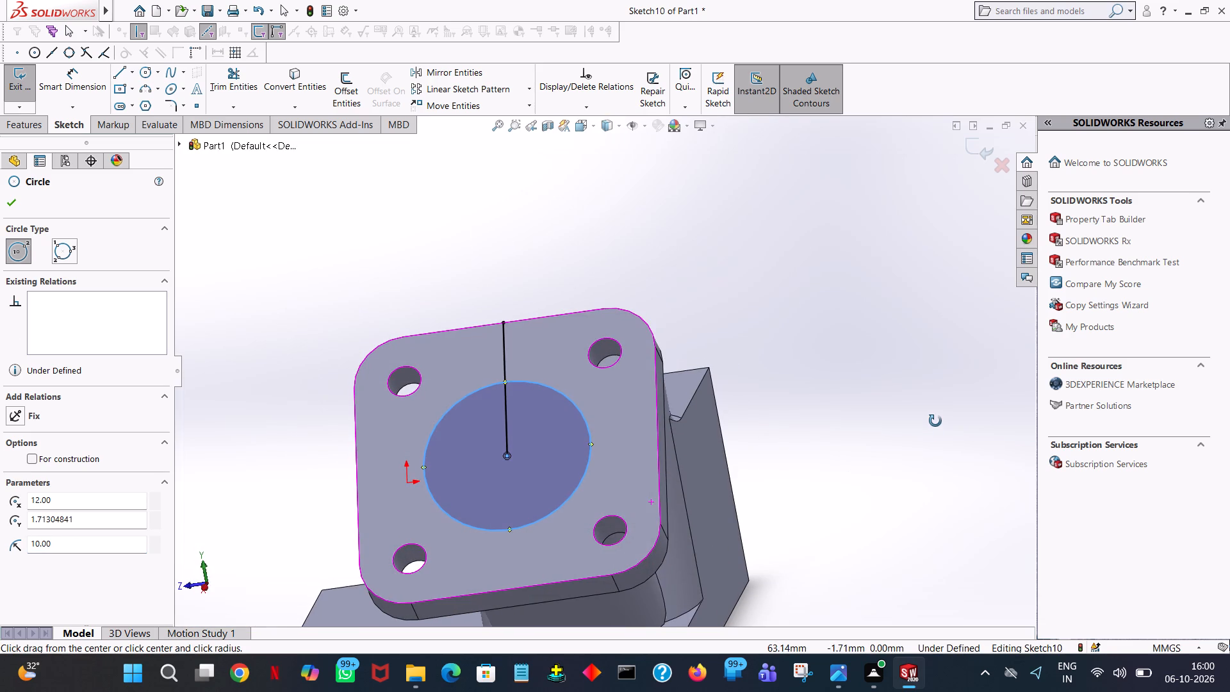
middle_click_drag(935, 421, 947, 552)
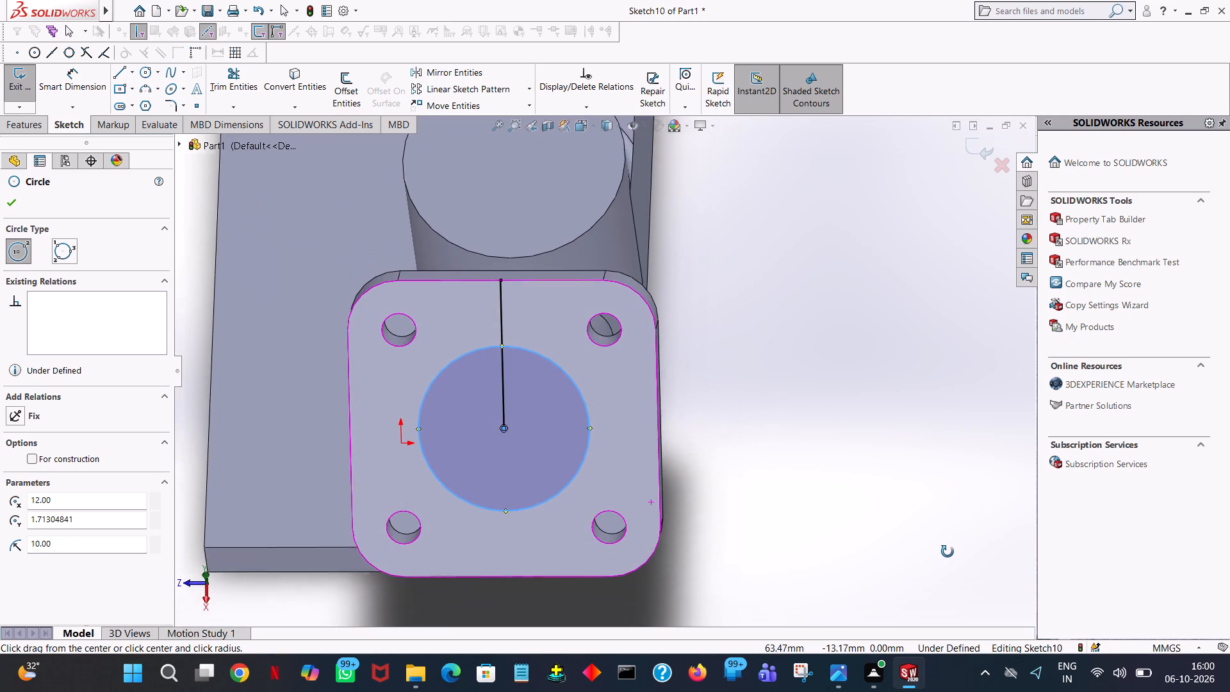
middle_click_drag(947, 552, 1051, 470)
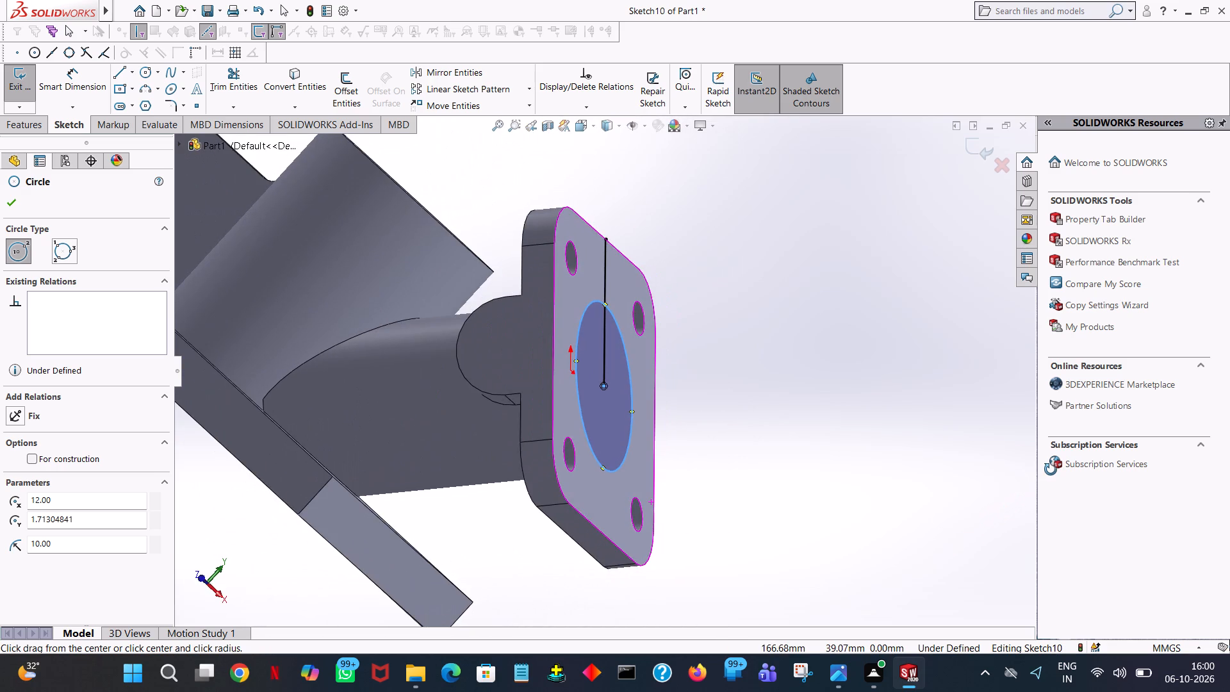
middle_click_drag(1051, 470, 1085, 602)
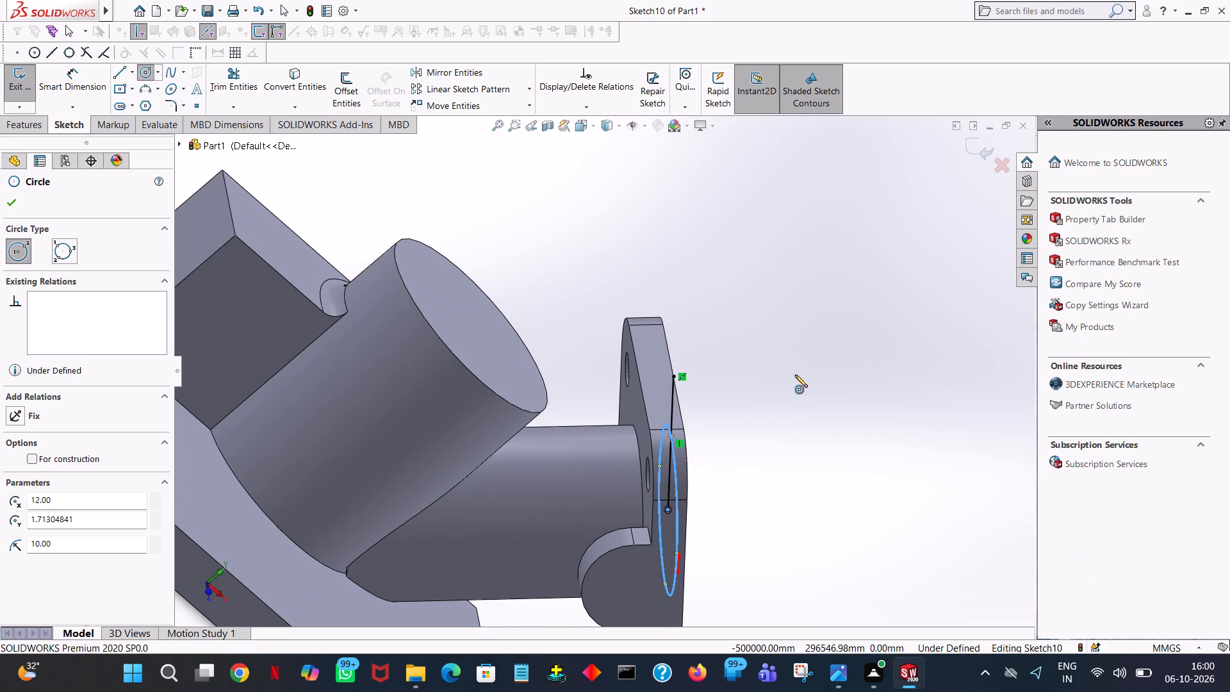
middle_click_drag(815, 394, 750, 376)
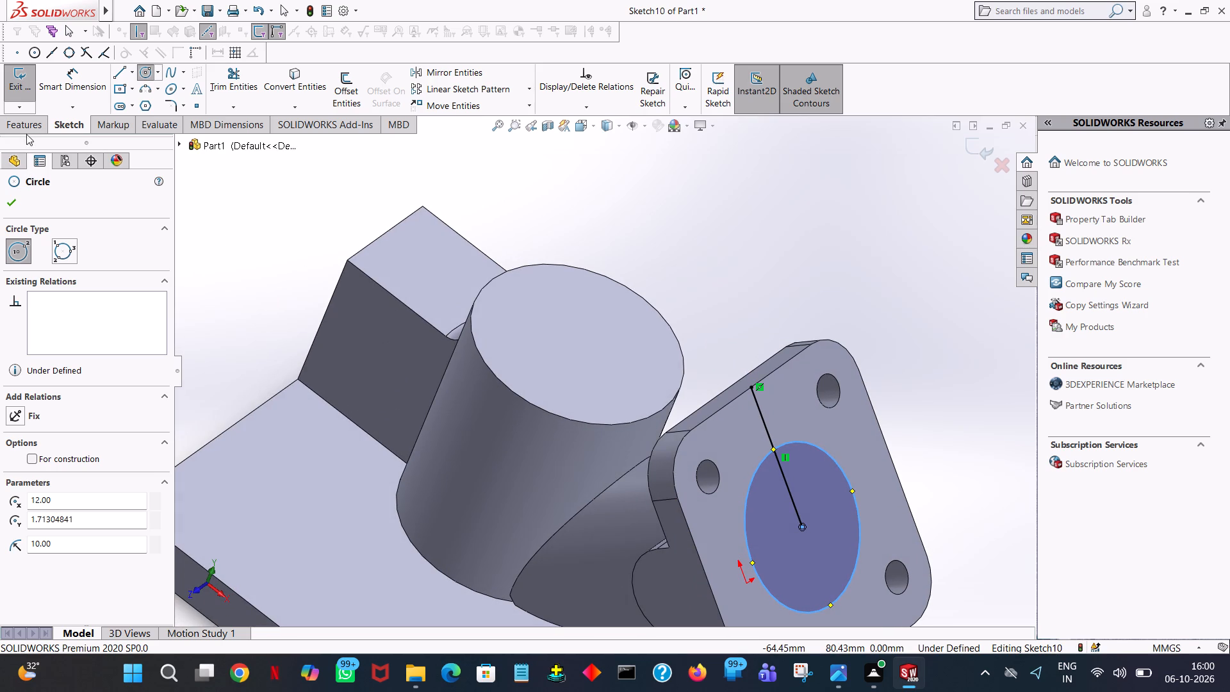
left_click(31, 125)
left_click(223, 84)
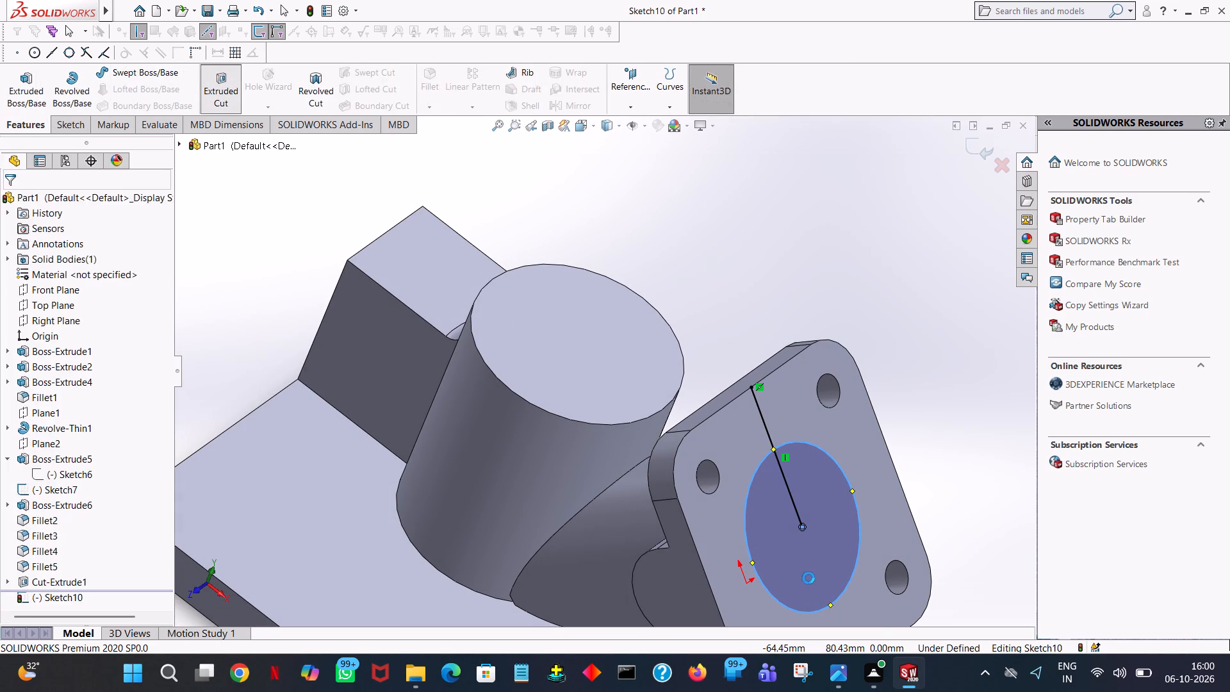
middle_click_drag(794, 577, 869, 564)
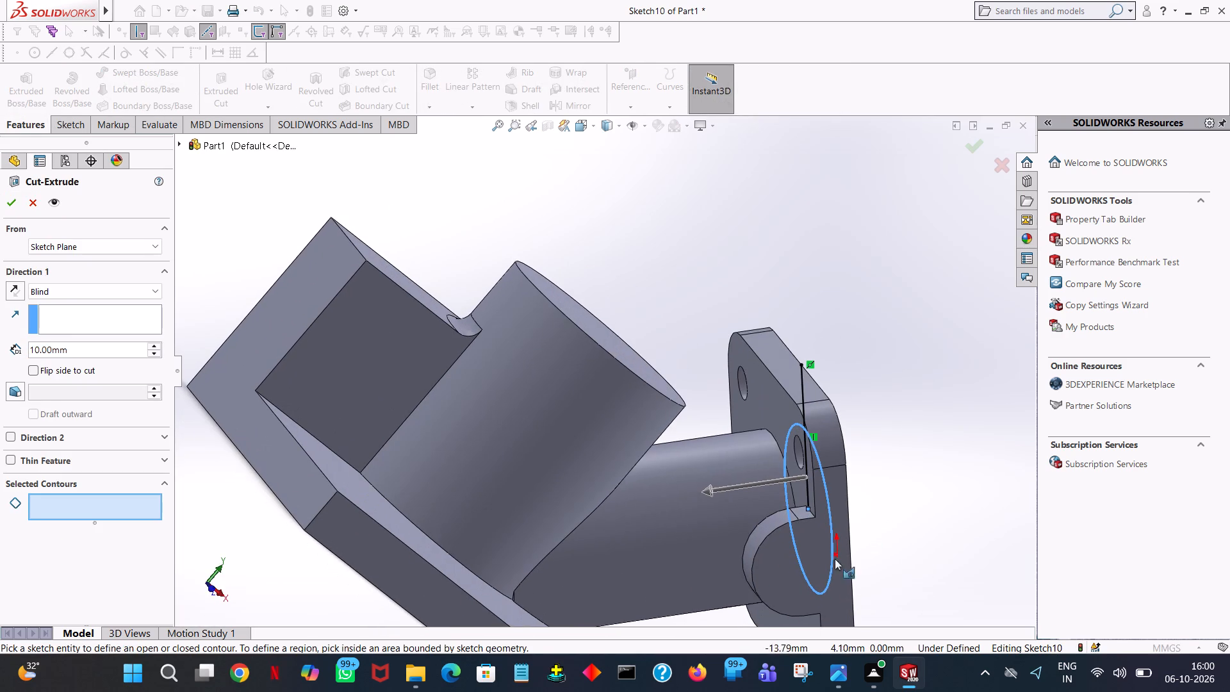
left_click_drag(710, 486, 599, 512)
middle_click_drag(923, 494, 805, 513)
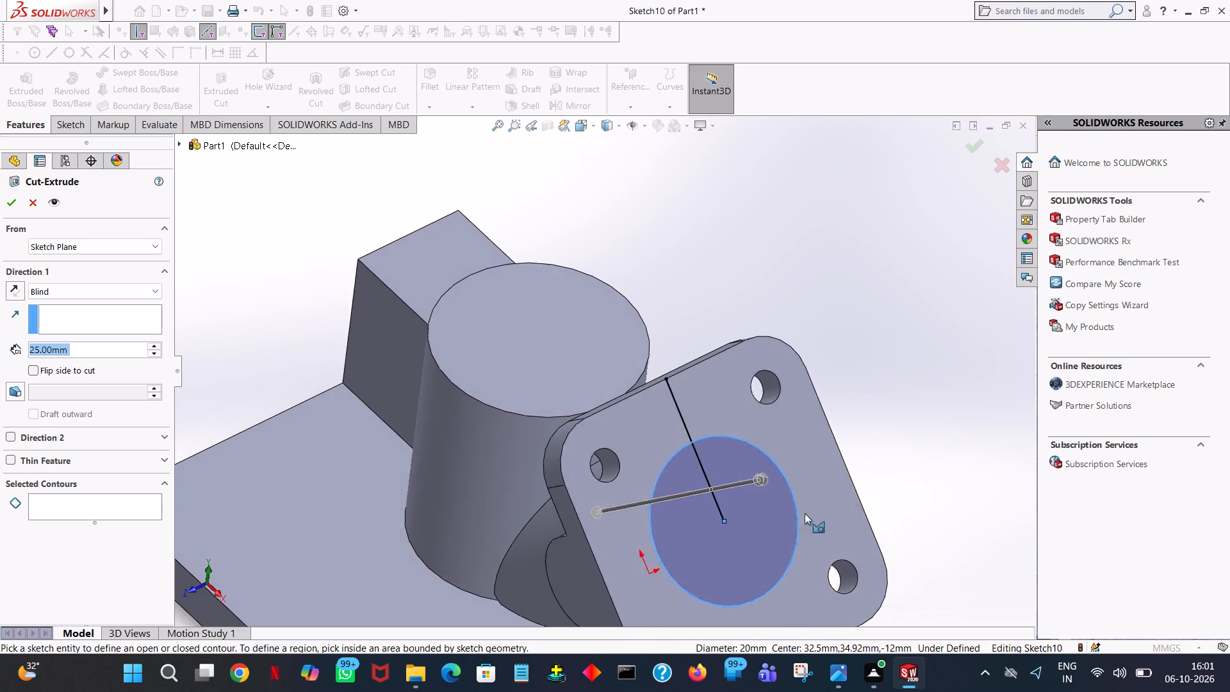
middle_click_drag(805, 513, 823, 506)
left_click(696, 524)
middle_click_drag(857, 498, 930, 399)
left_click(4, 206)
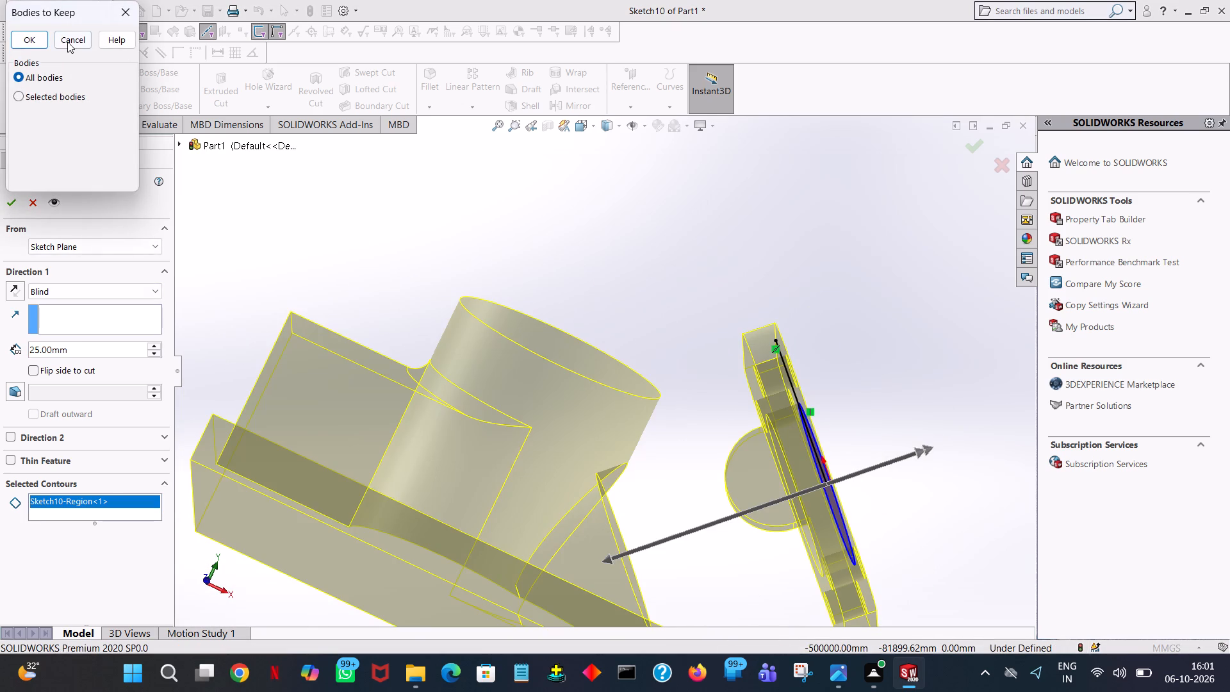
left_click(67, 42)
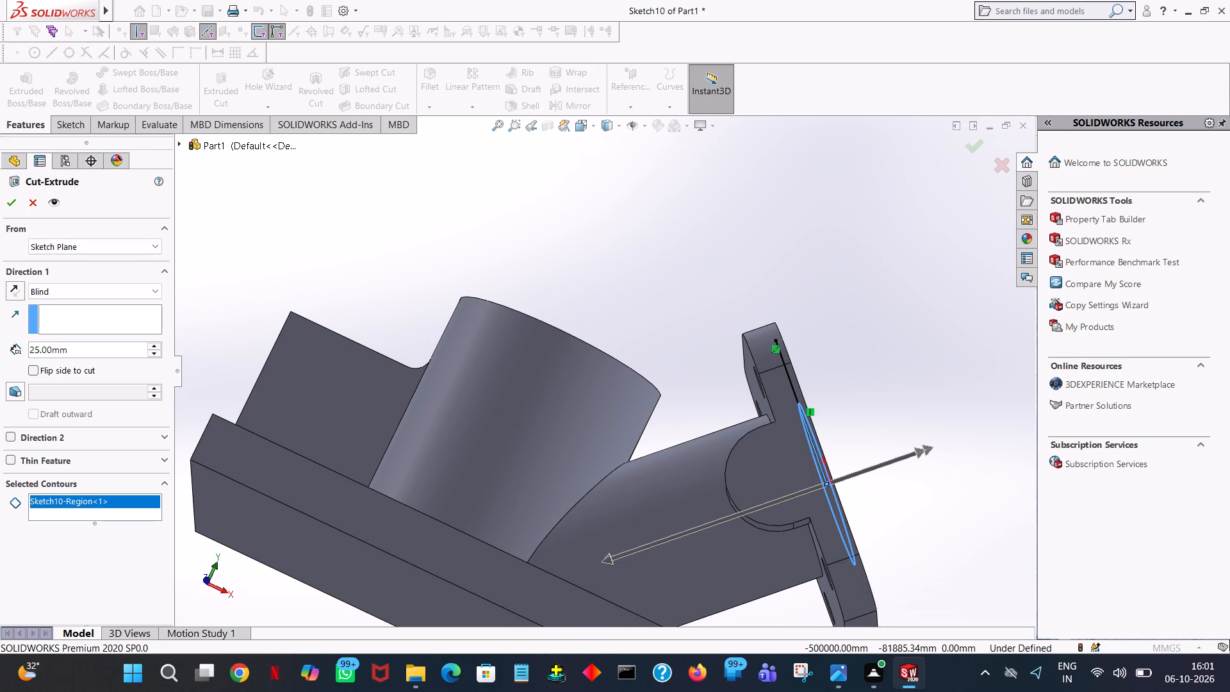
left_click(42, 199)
Set the radius of the circle on the flange face to 9.8 mm.
middle_click_drag(840, 376, 757, 392)
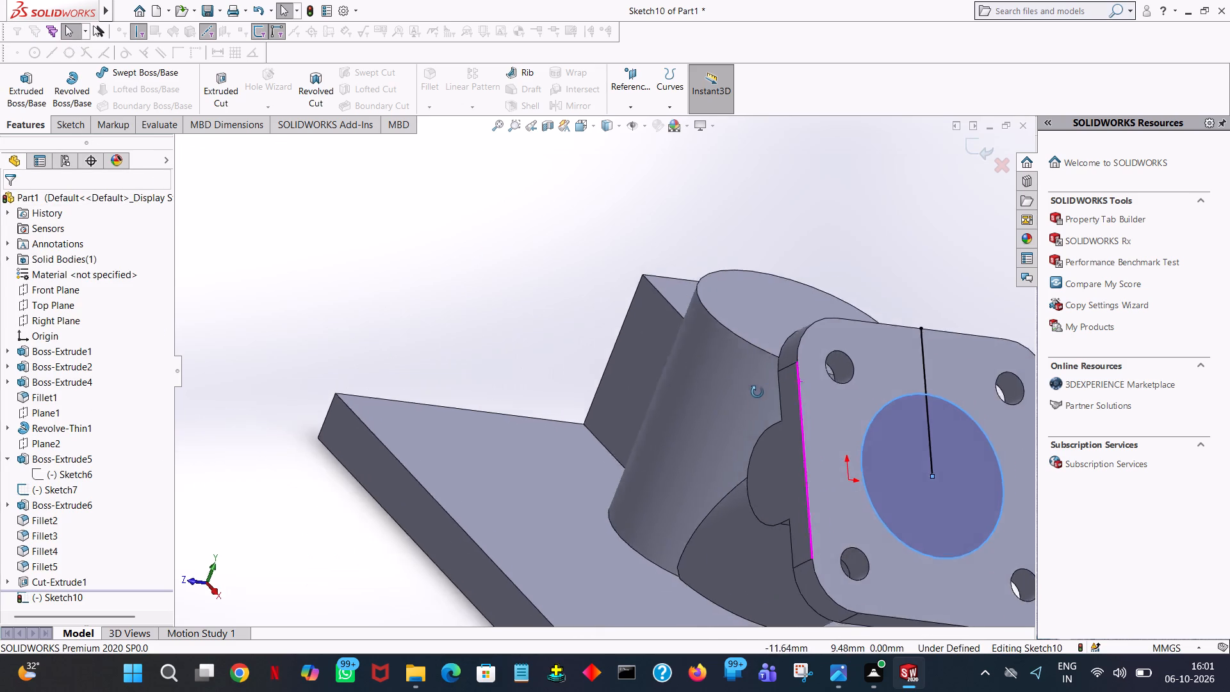
middle_click_drag(757, 392, 757, 393)
left_click(901, 399)
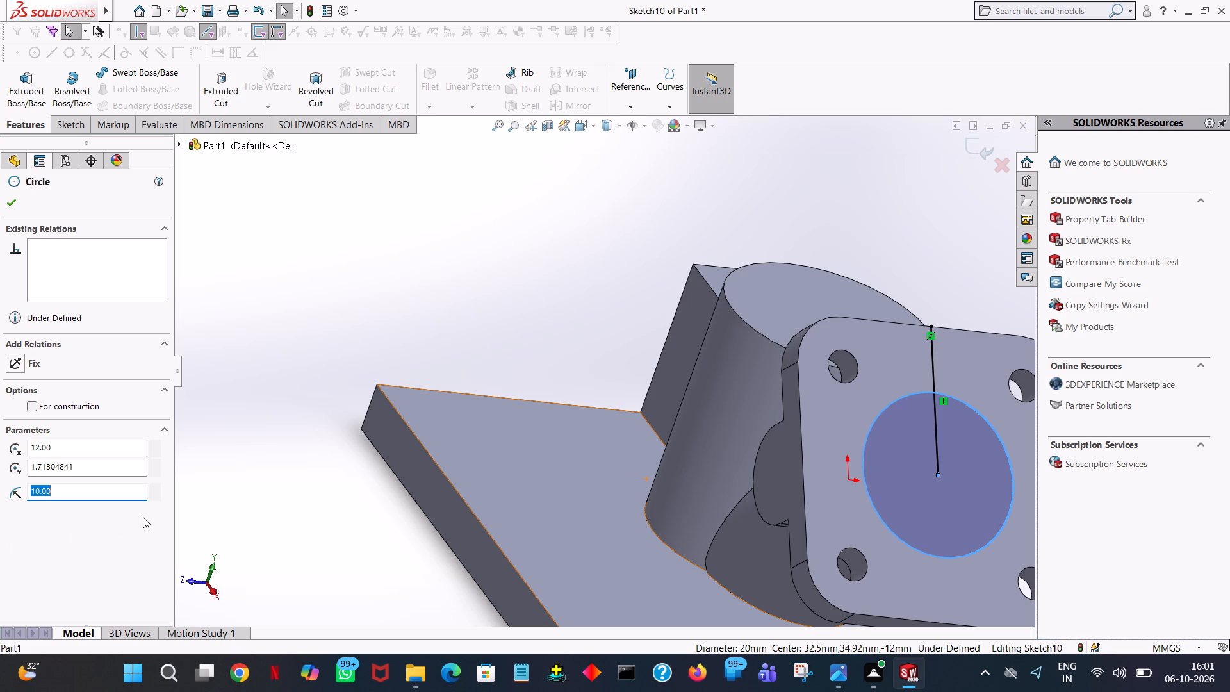
type("9.8")
key("Return")
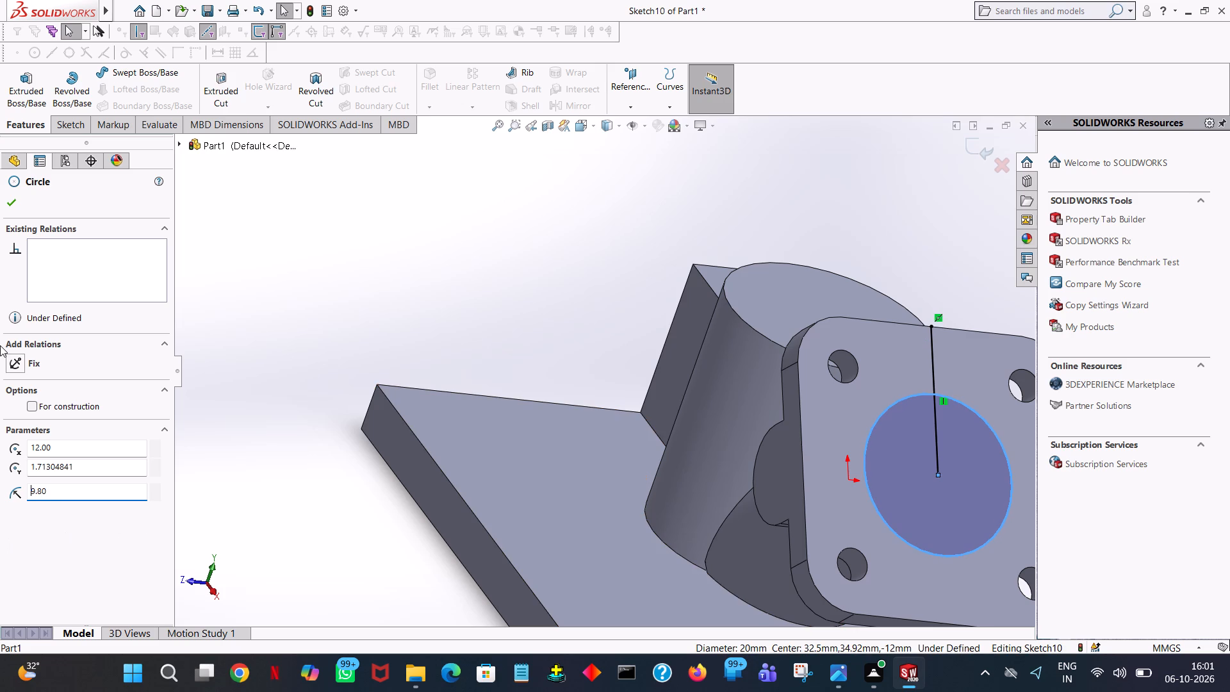
left_click(19, 204)
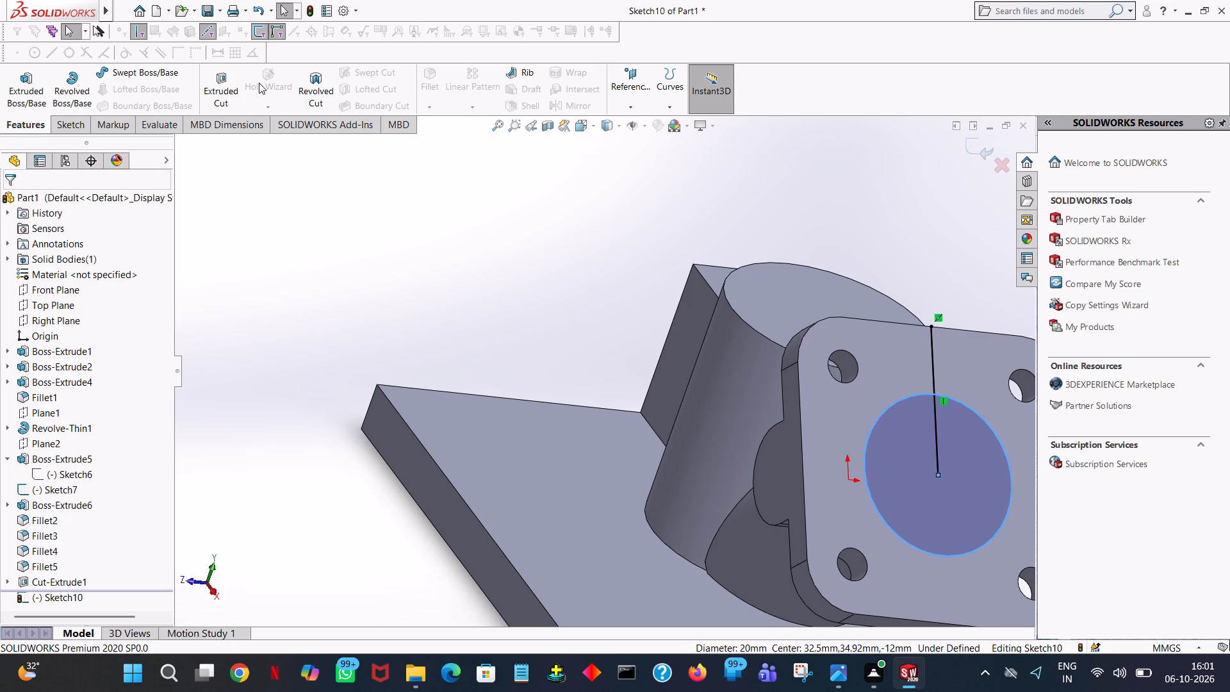
Trim away both portions of the vertical construction-aid line on the flange face, leaving only the circle in the sketch.
left_click(61, 121)
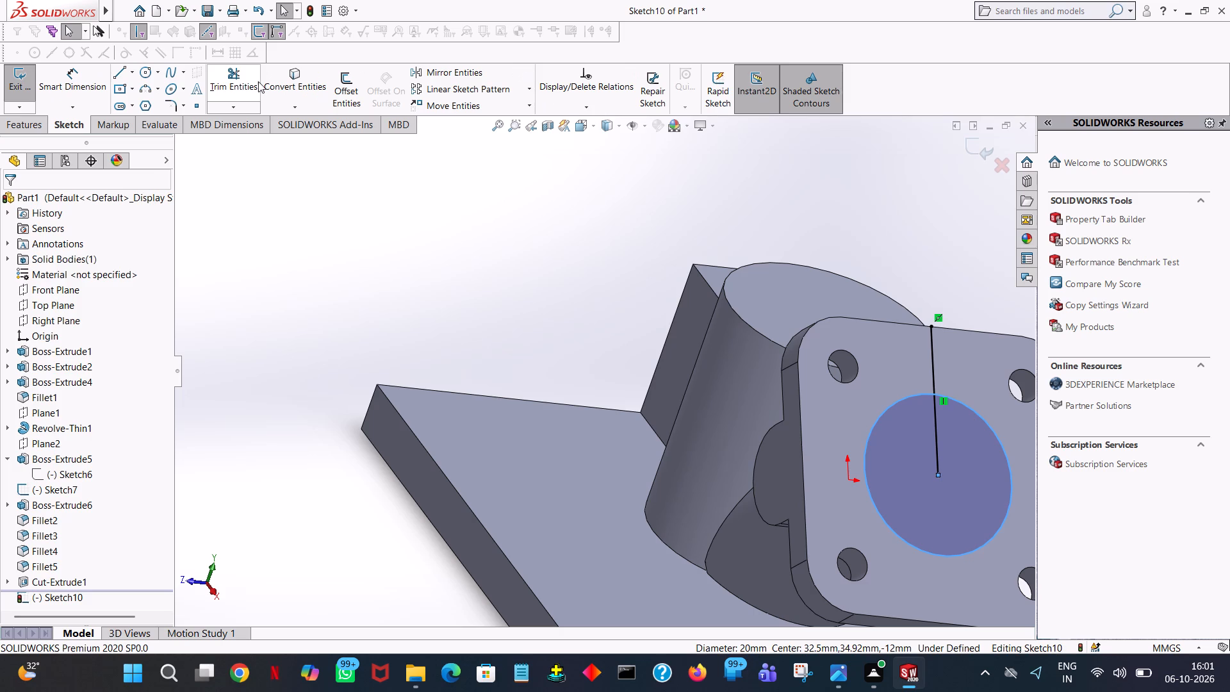
left_click(258, 81)
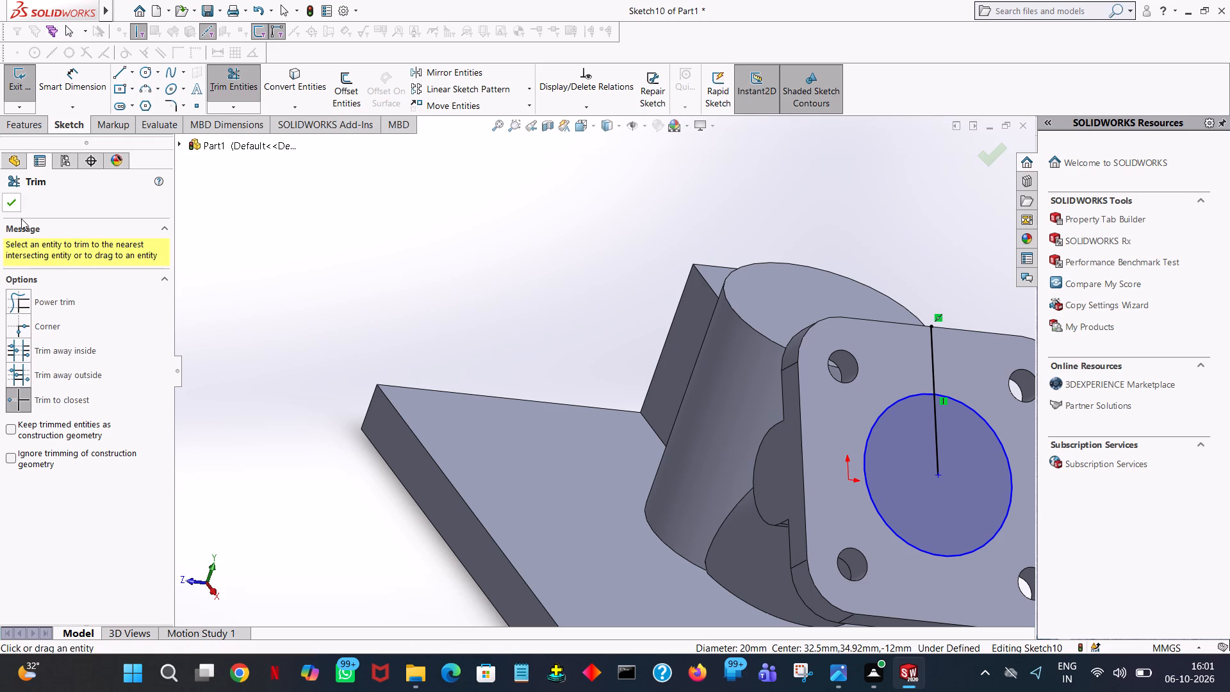
left_click(937, 365)
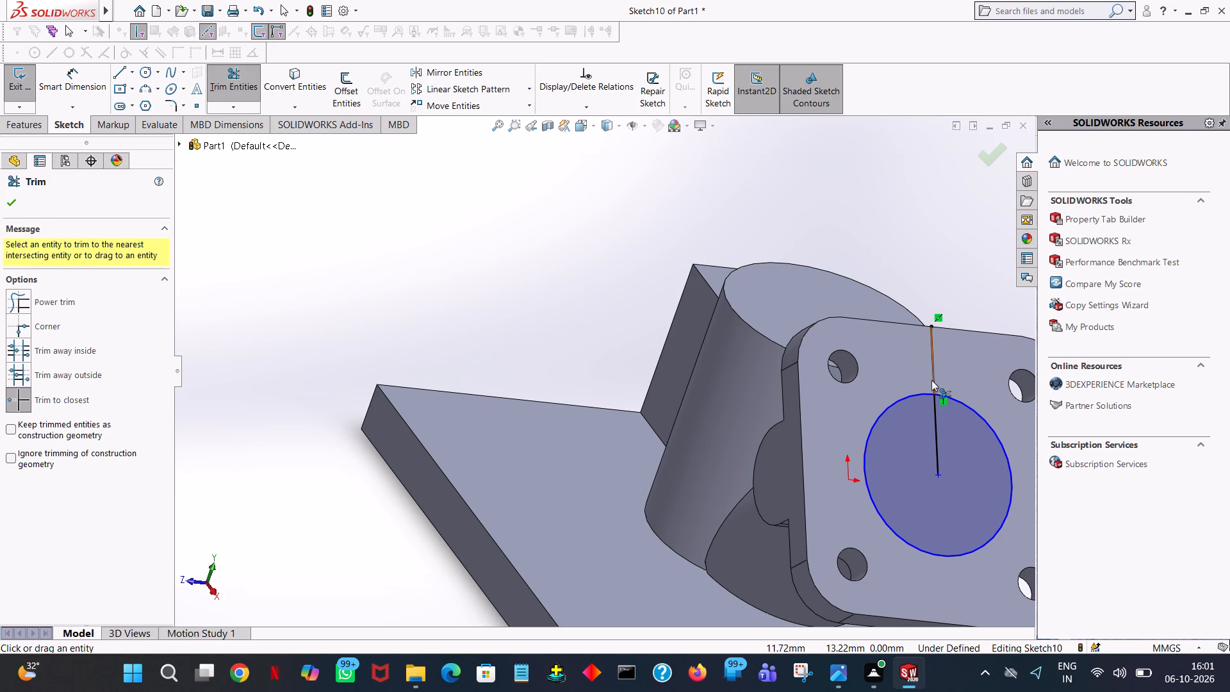
left_click(931, 380)
left_click(934, 432)
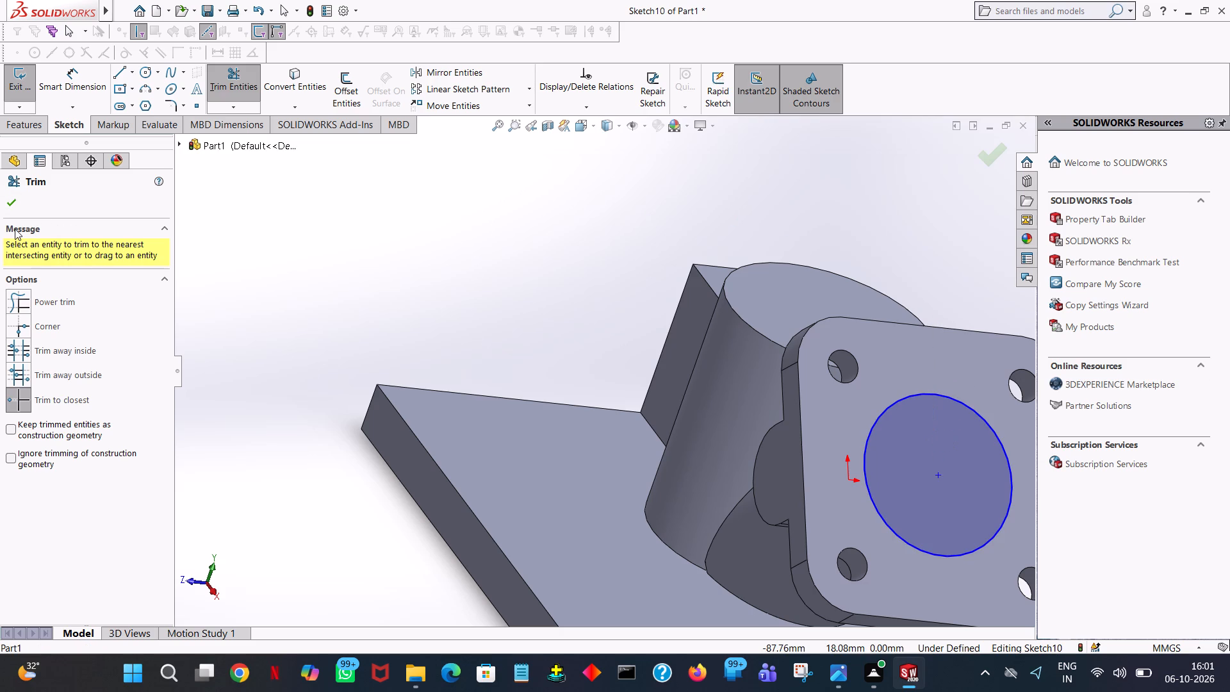
left_click(6, 202)
Cut the circle 54 mm deep with a blind Extruded Cut from the flange face through the angled branch and base plate.
left_click(13, 123)
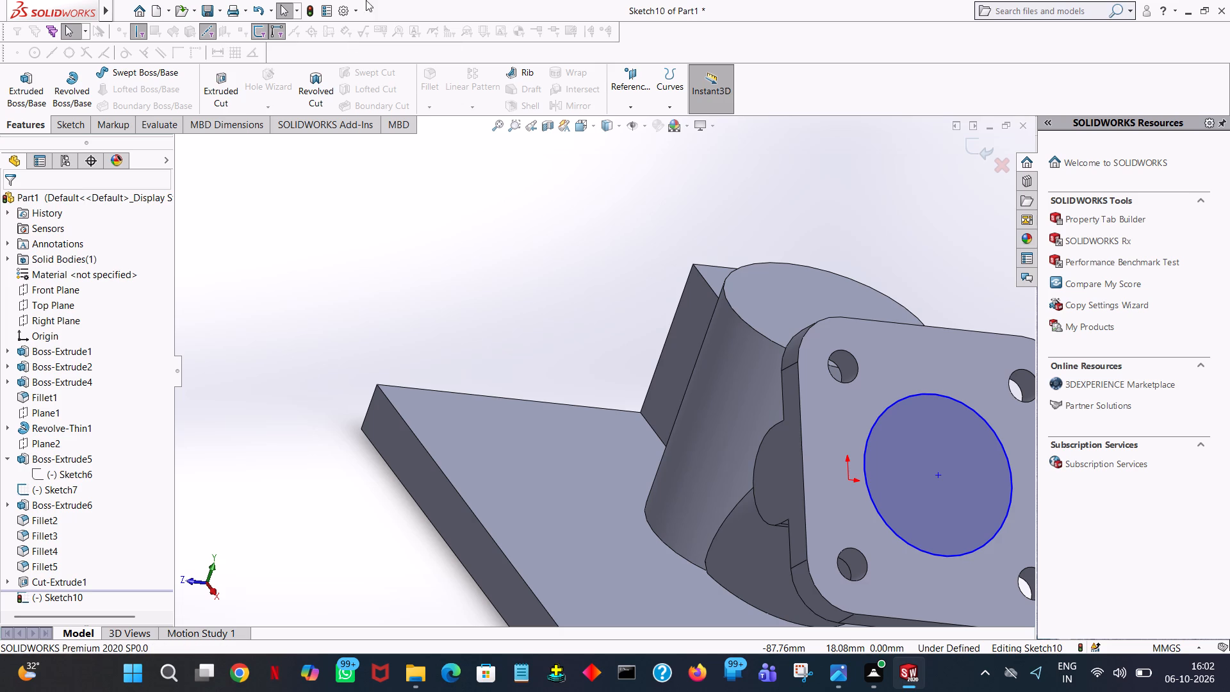
middle_click_drag(437, 236, 453, 382)
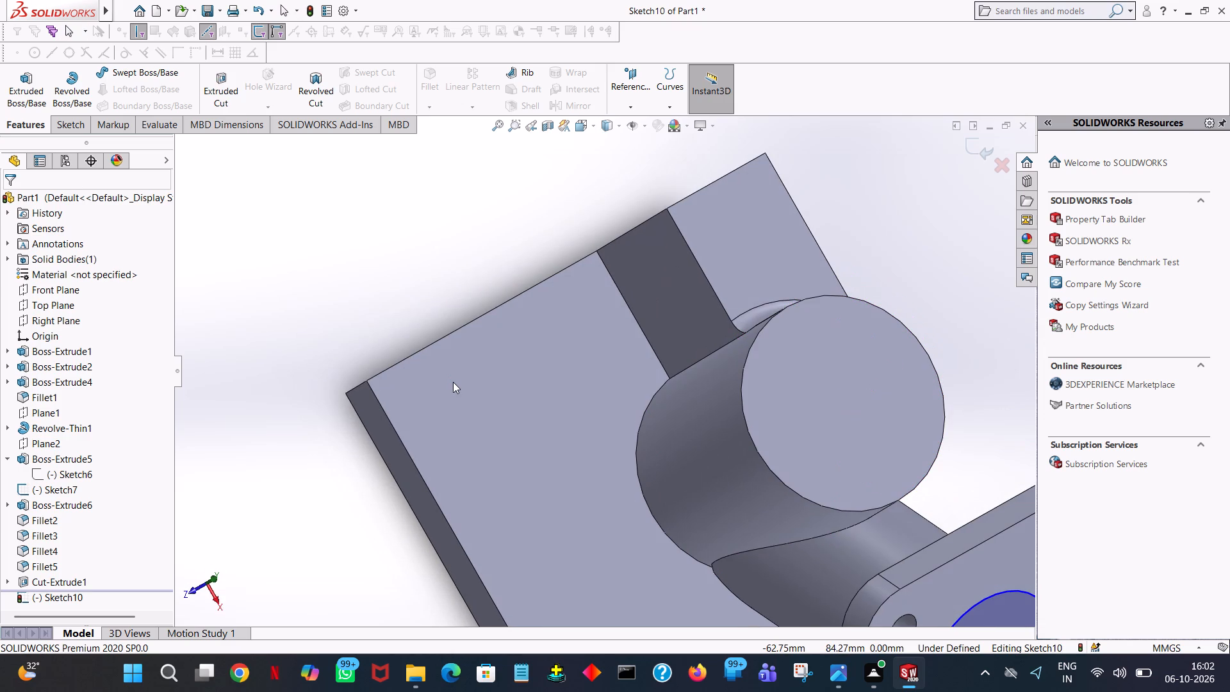
scroll(427, 410, "down", 3, "ctrl")
scroll(621, 397, "up", 8, "ctrl")
middle_click_drag(931, 527, 993, 418)
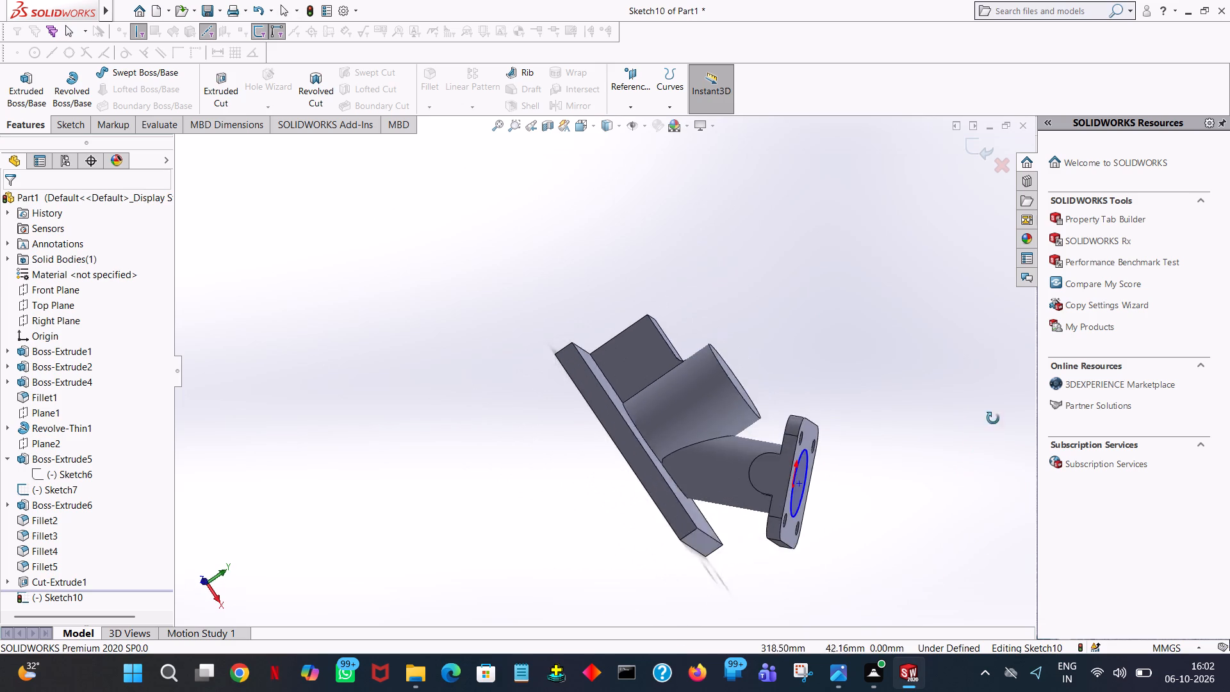
middle_click_drag(993, 418, 989, 448)
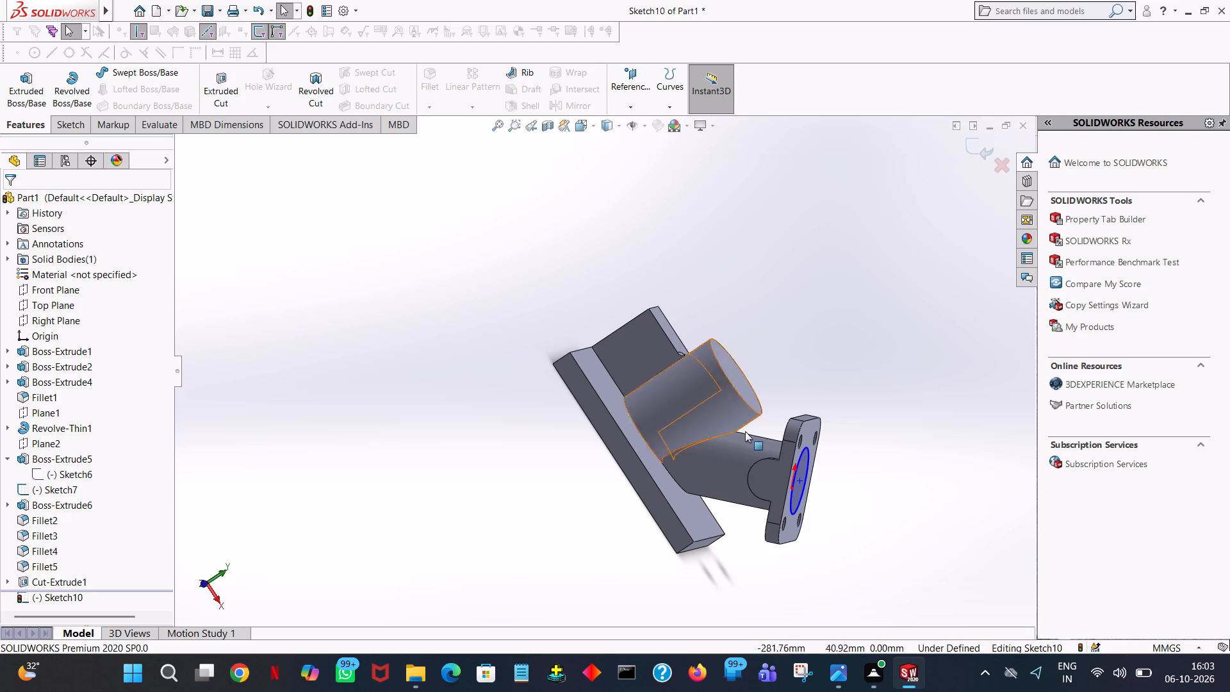
left_click(213, 92)
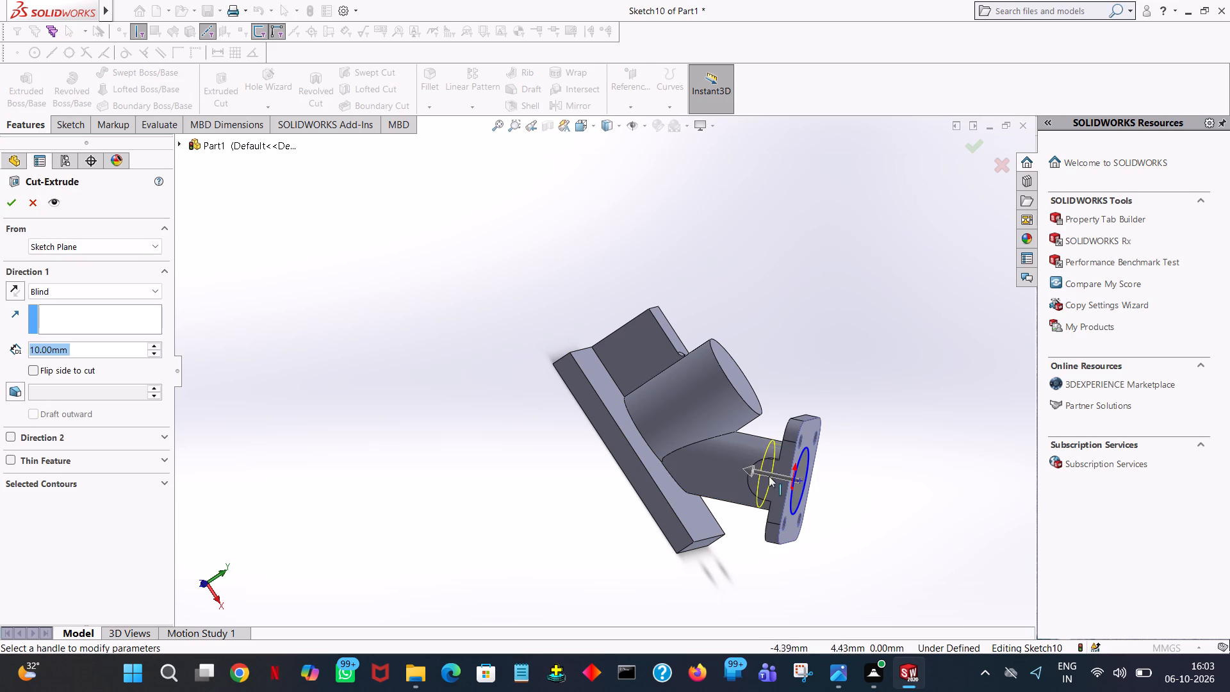
left_click_drag(742, 467, 710, 466)
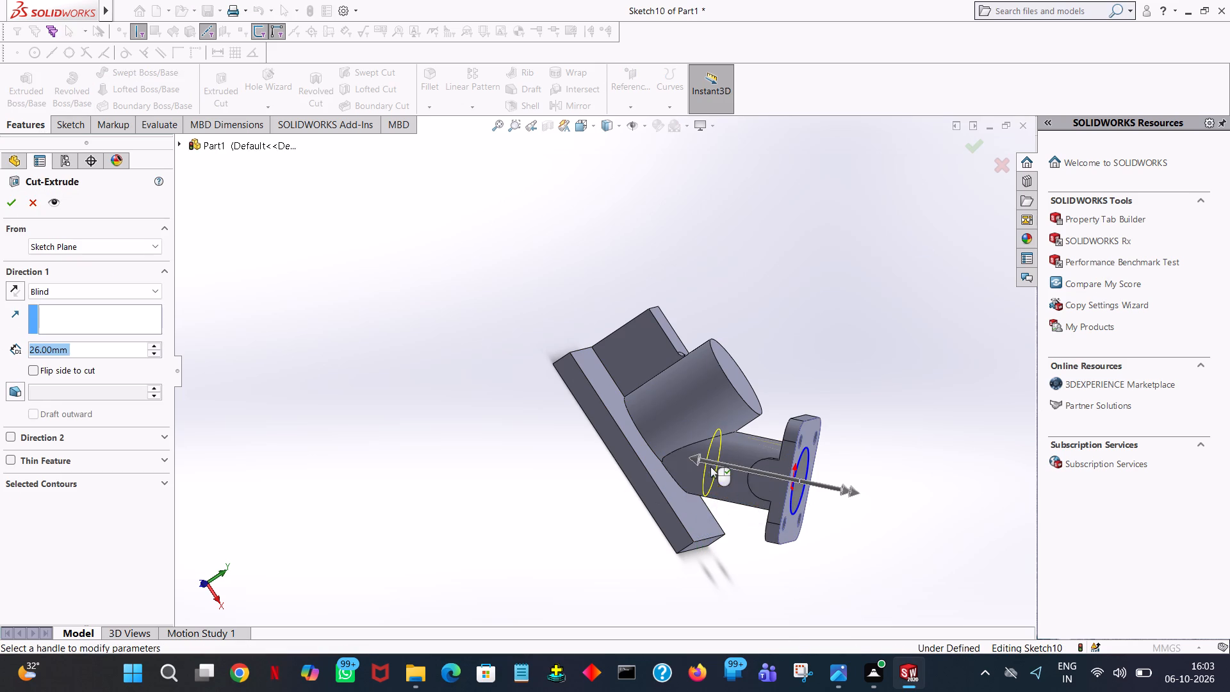
middle_click_drag(917, 305, 956, 329)
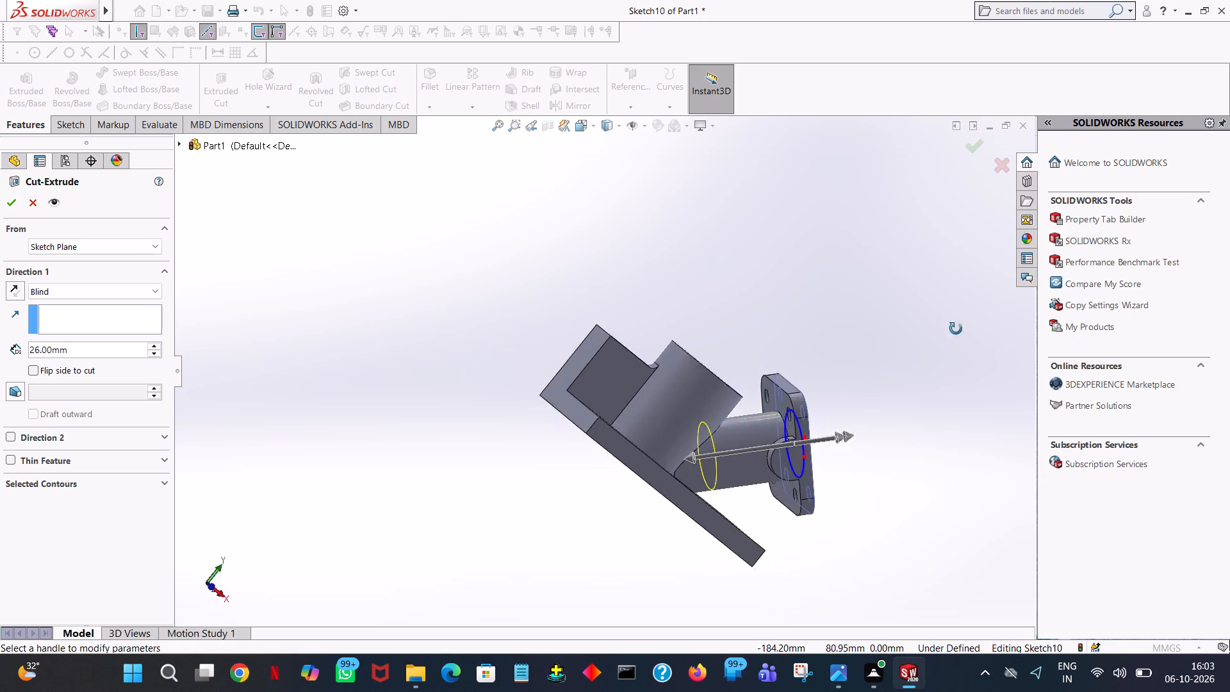
middle_click_drag(956, 329, 955, 430)
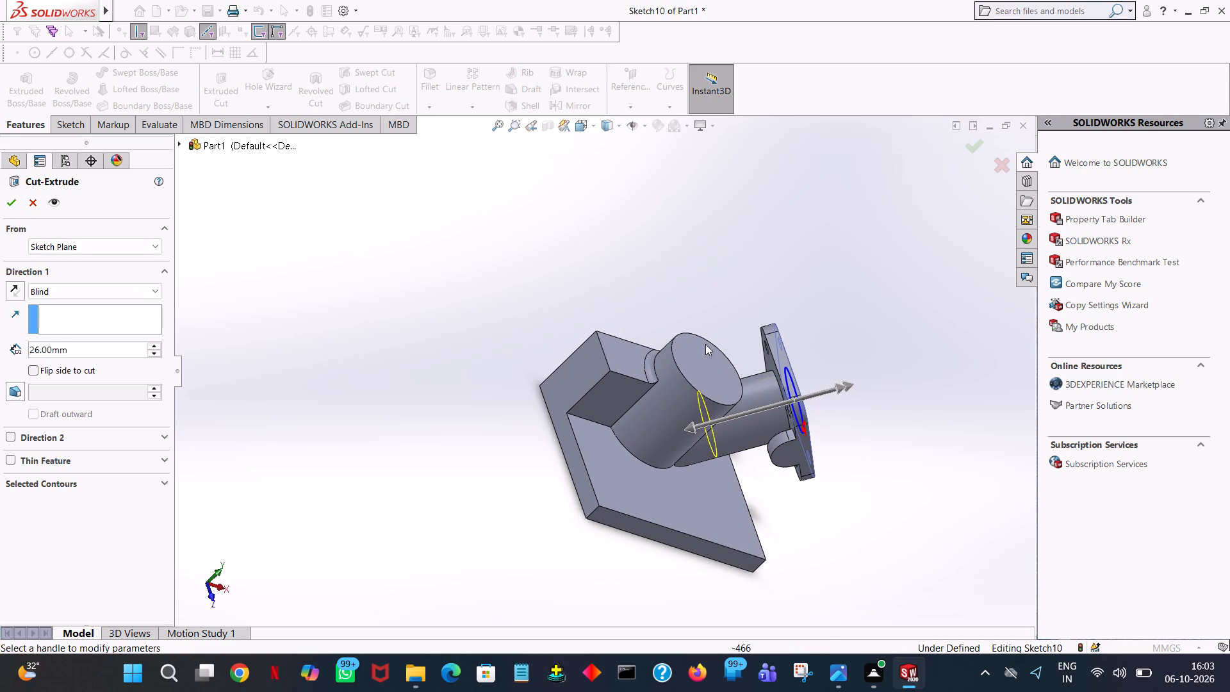
middle_click_drag(705, 338, 676, 188)
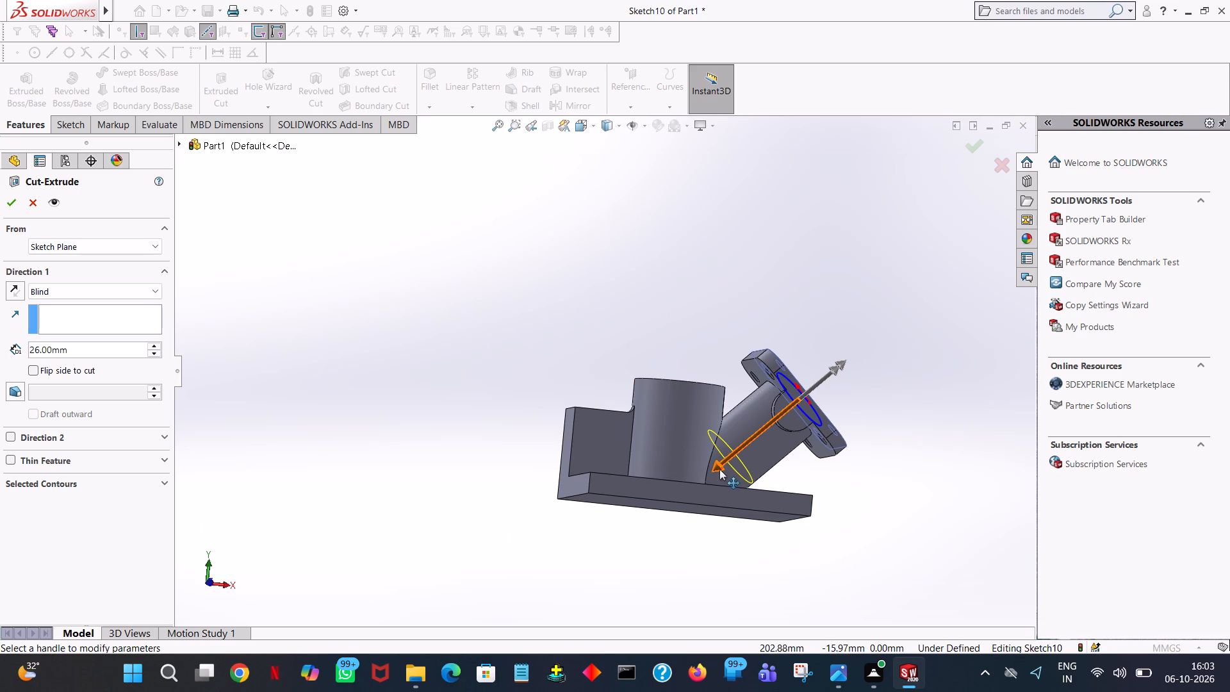
left_click_drag(719, 469, 676, 545)
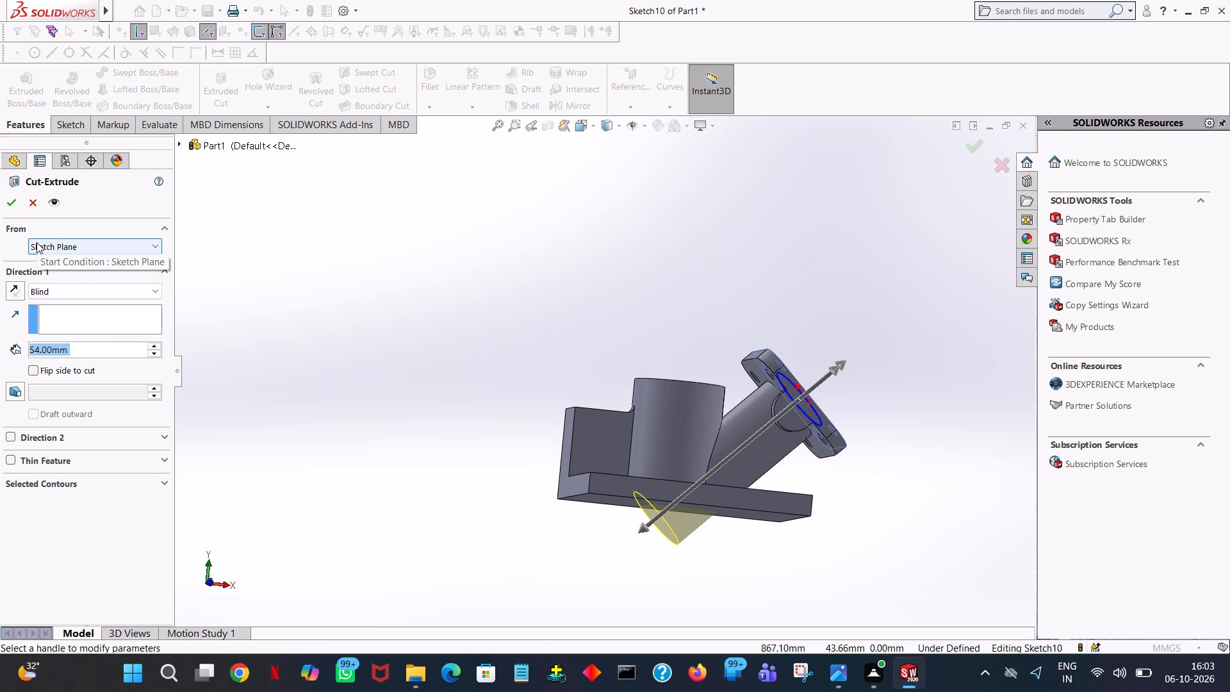
left_click(12, 200)
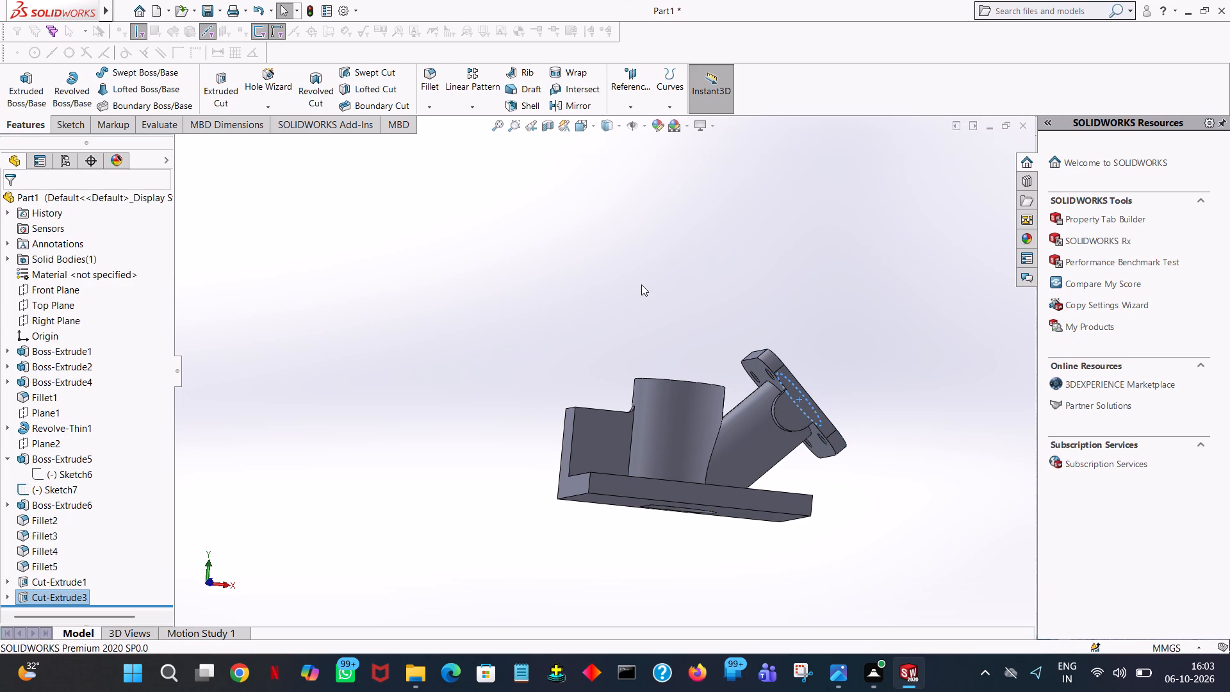
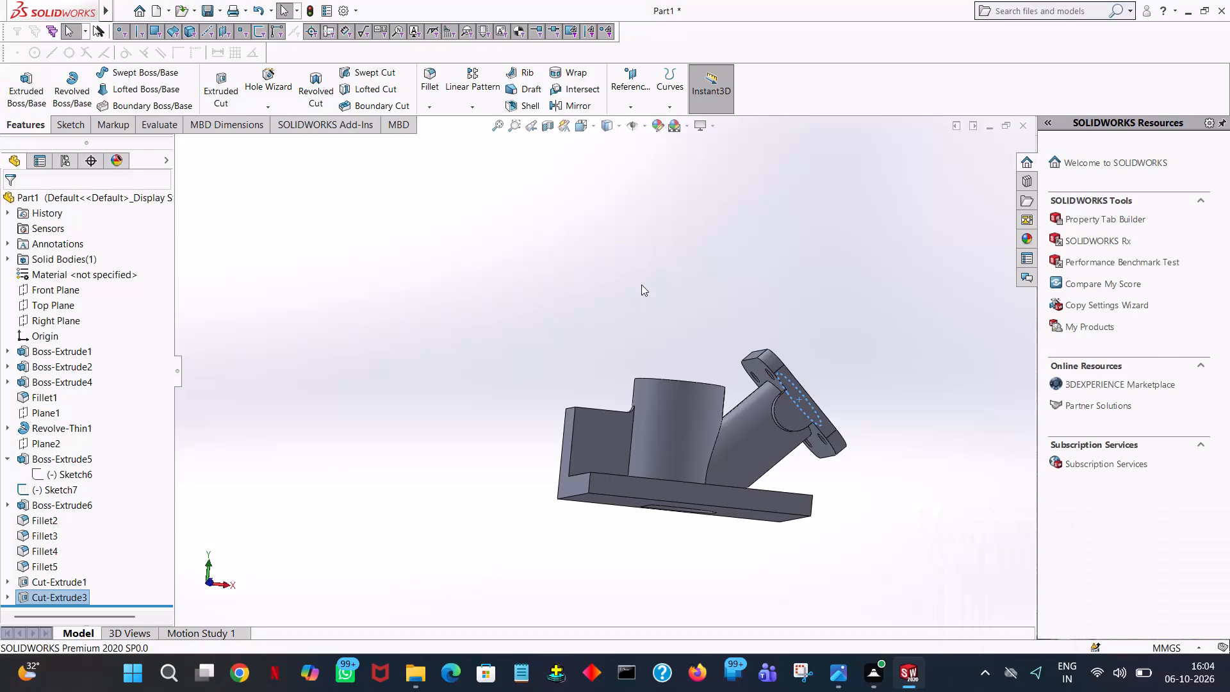
Examine the new bore through the square flange, angled branch and base plate from several angles, including the underside.
left_click(641, 284)
middle_click_drag(616, 232, 551, 261)
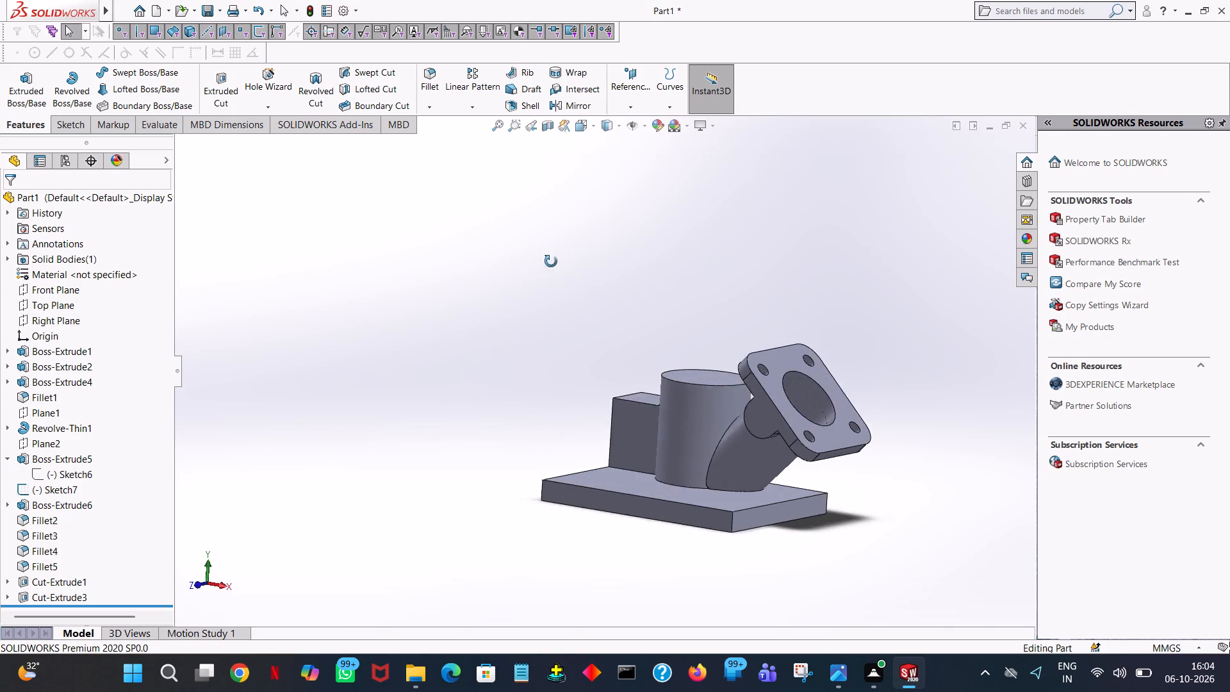
middle_click_drag(551, 261, 498, 383)
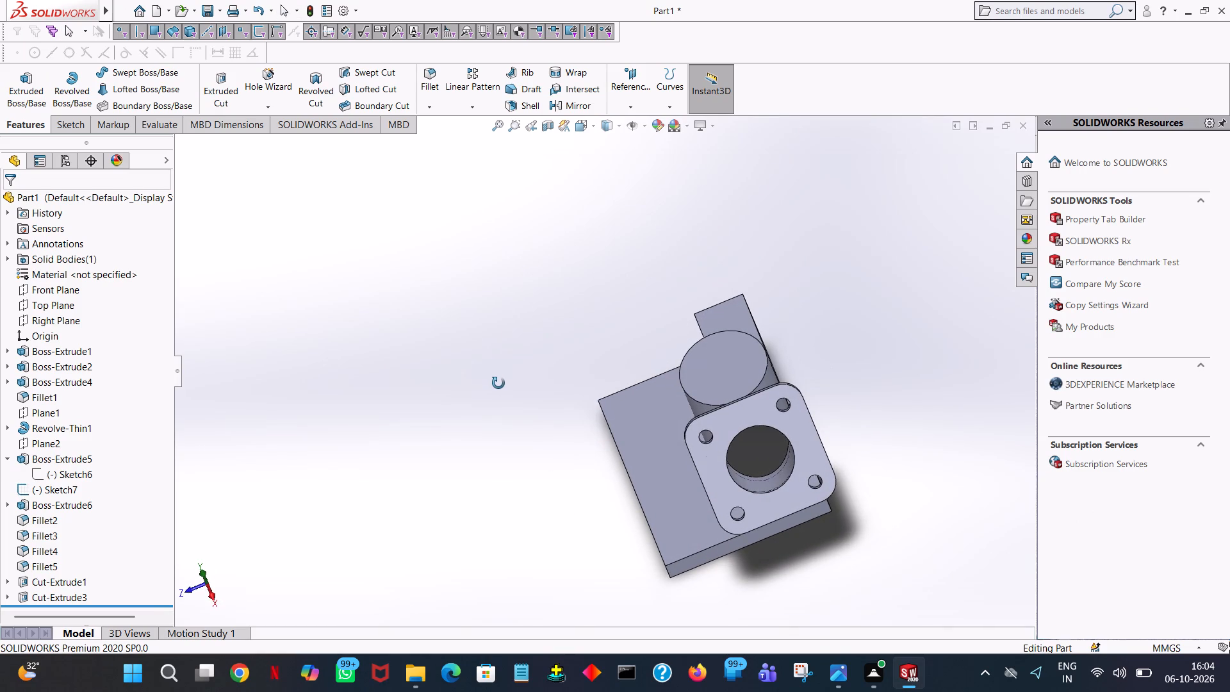
middle_click_drag(498, 383, 538, 385)
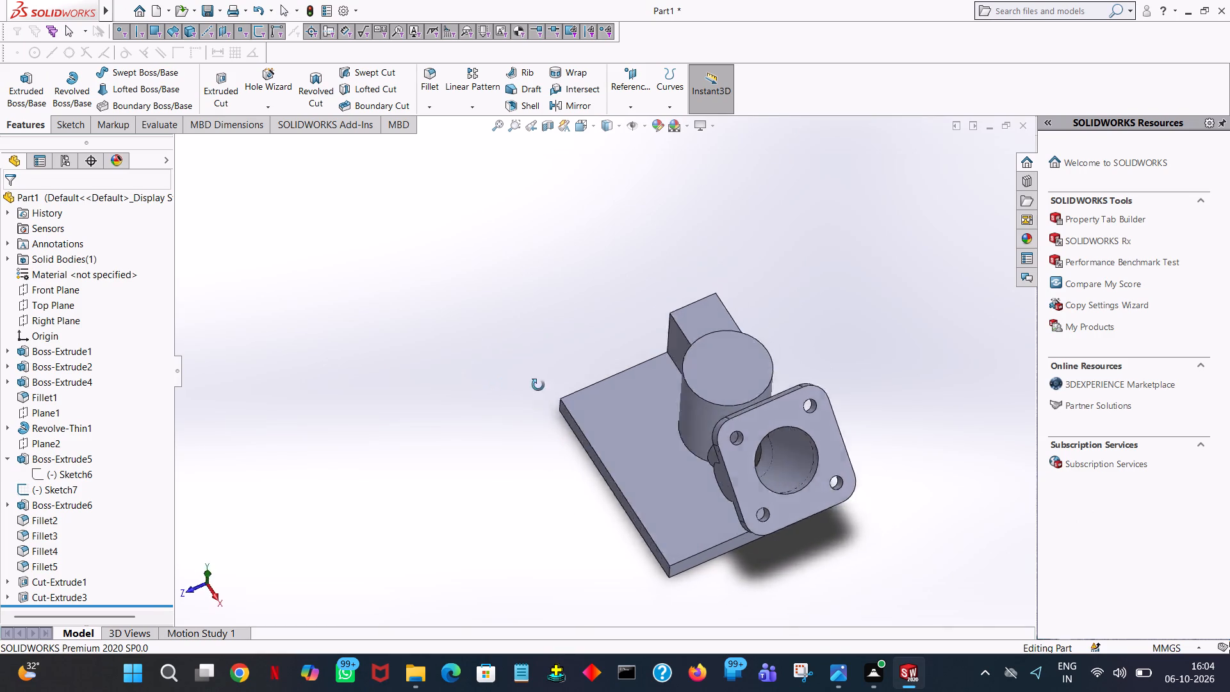
middle_click_drag(538, 385, 744, 284)
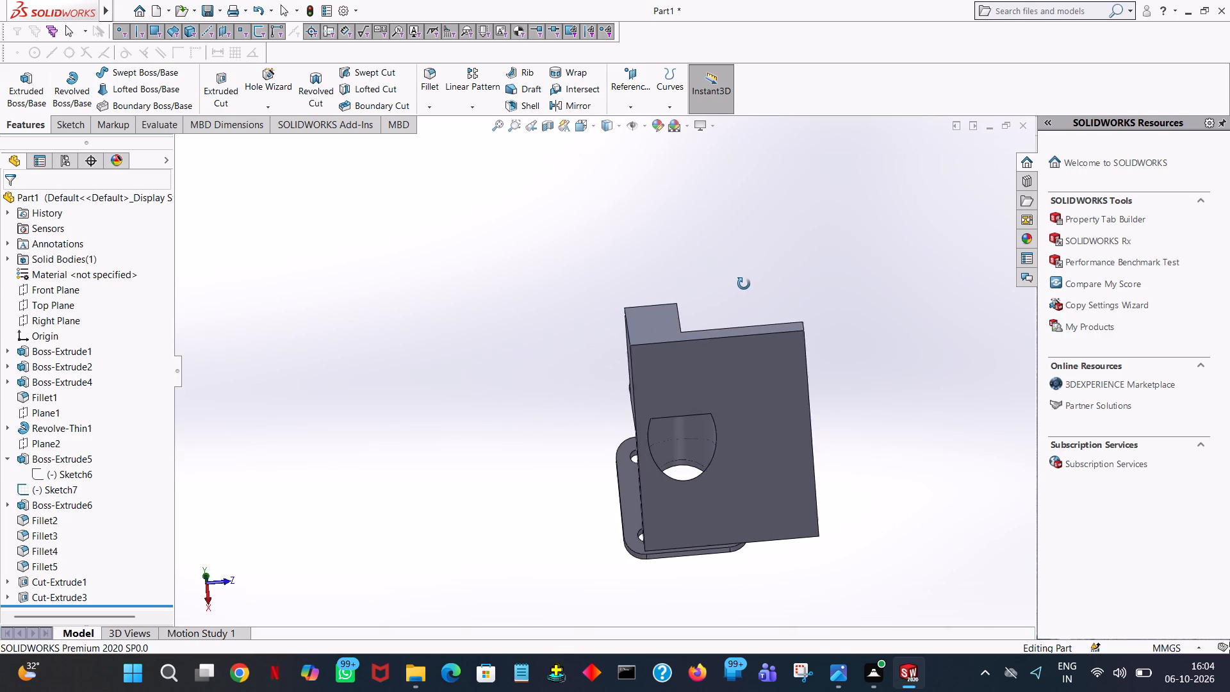
middle_click_drag(744, 284, 896, 335)
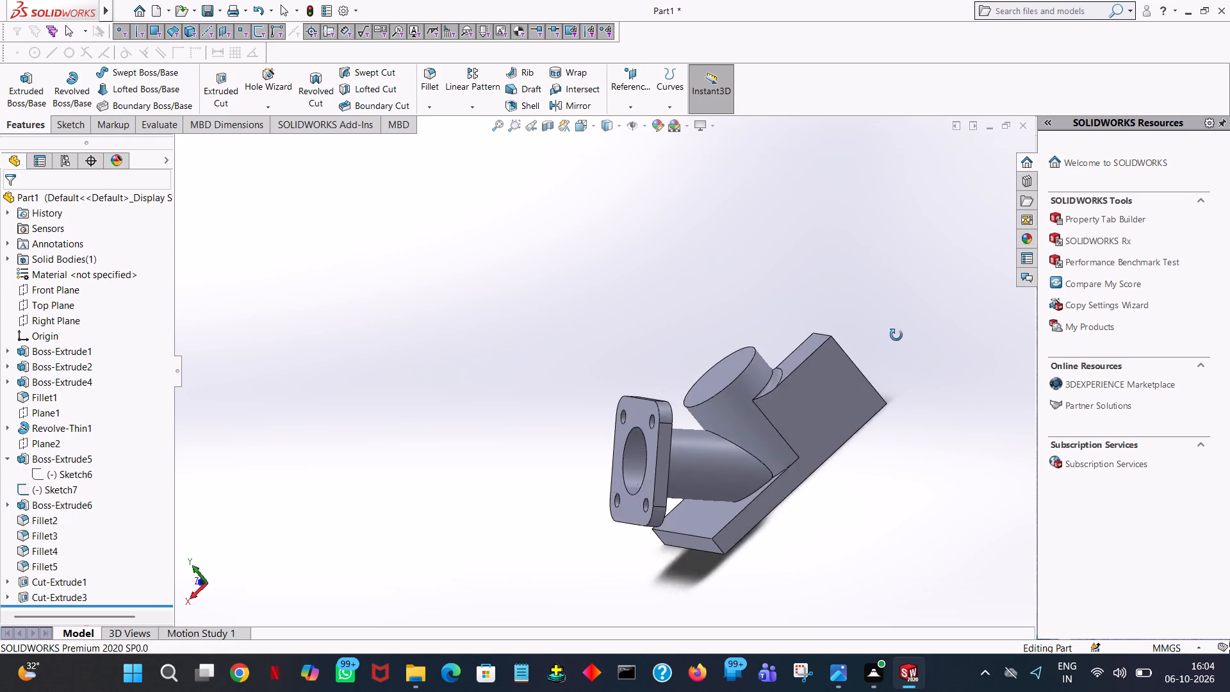
middle_click_drag(896, 335, 1063, 286)
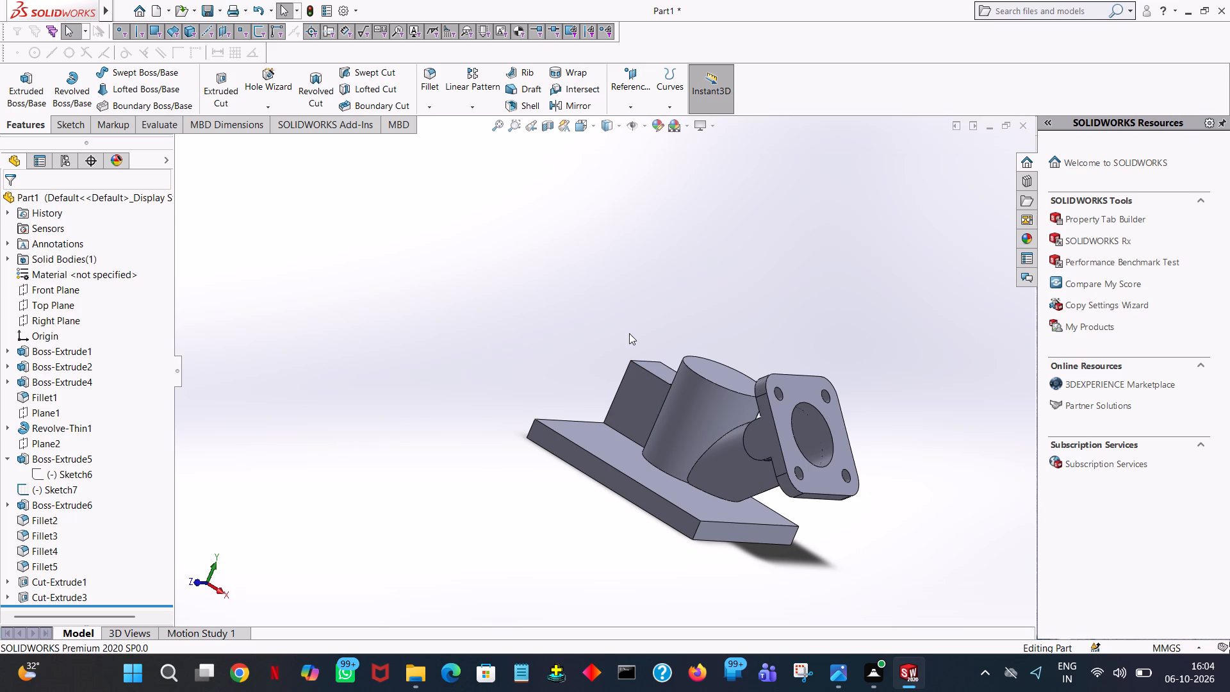
middle_click_drag(629, 333, 608, 468)
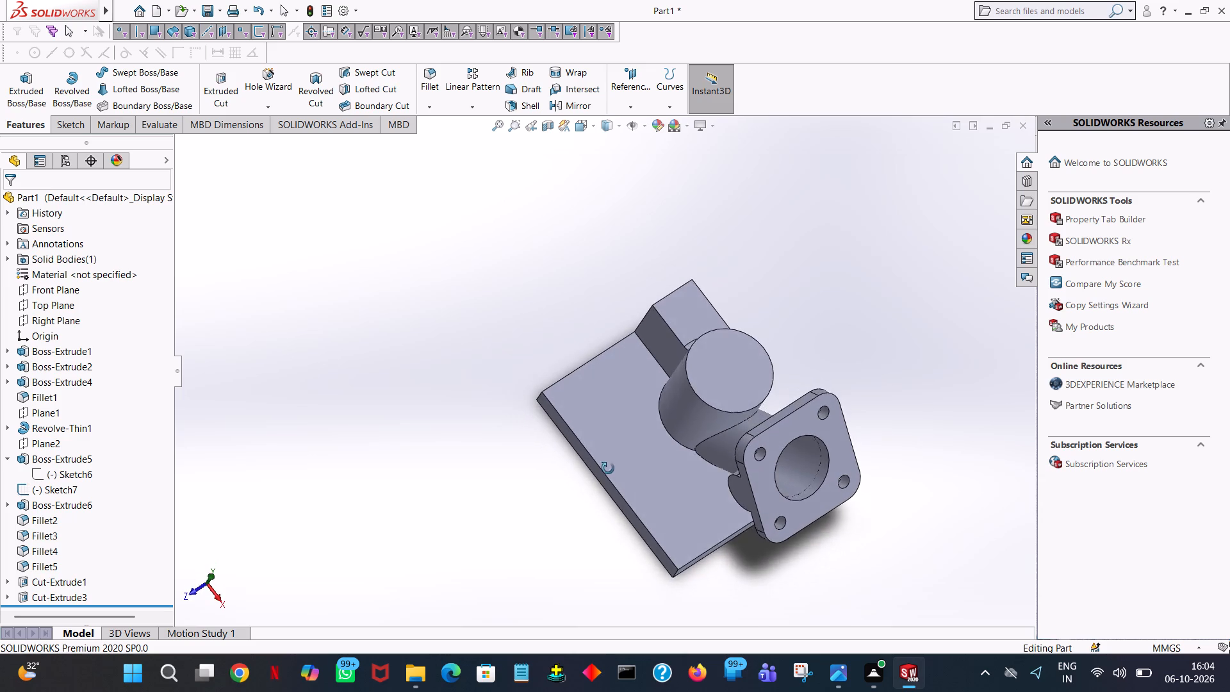
middle_click_drag(608, 468, 594, 586)
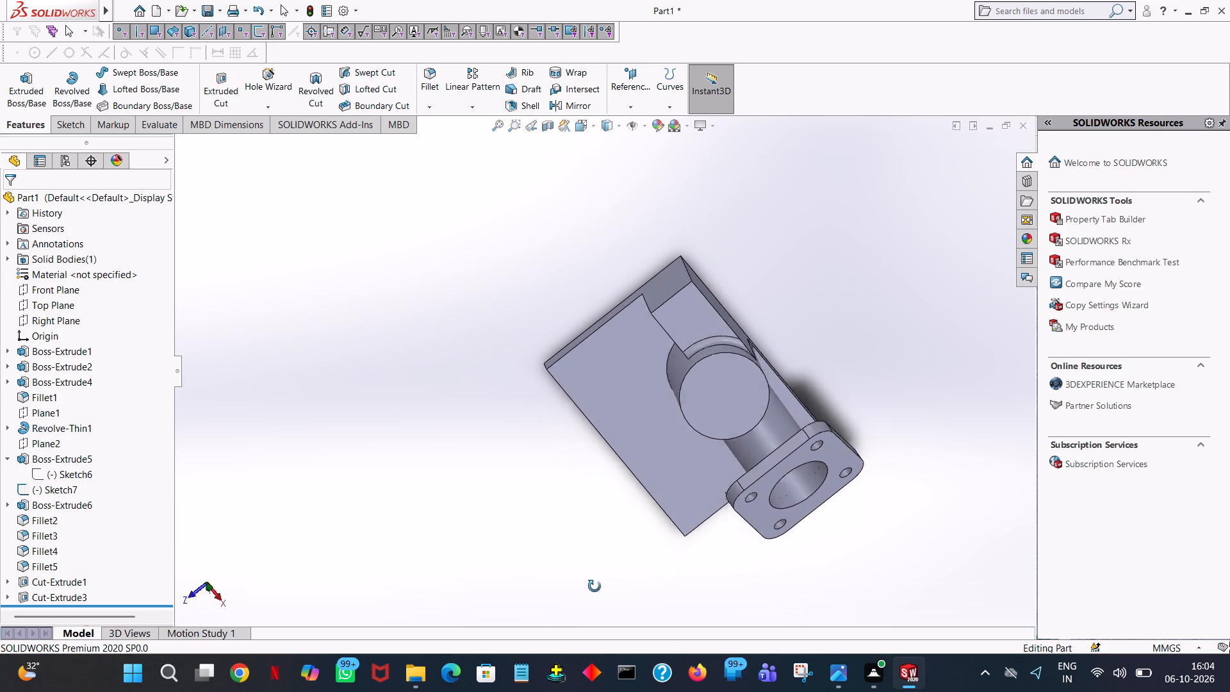
middle_click_drag(594, 586, 594, 593)
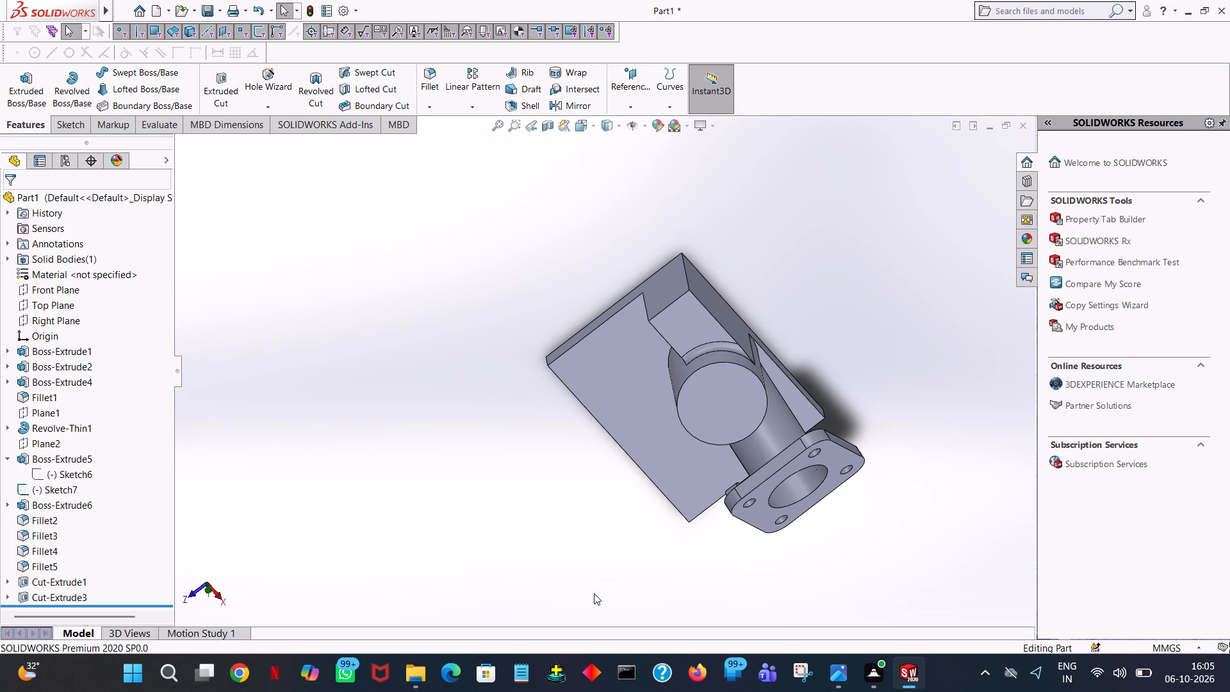
For an Extruded Cut, sketch a circle of radius 10 mm on the vertical cylinder's top face, concentric with its edge.
left_click(212, 83)
left_click(725, 396)
middle_click_drag(861, 365, 833, 265)
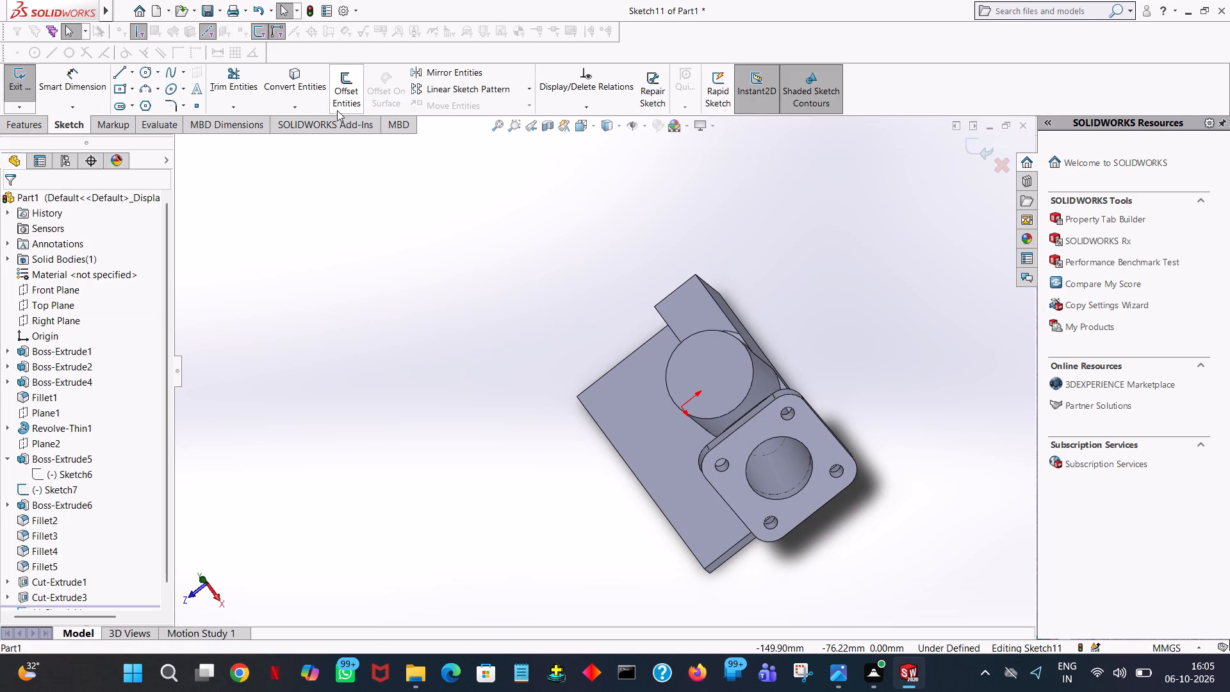
left_click(147, 73)
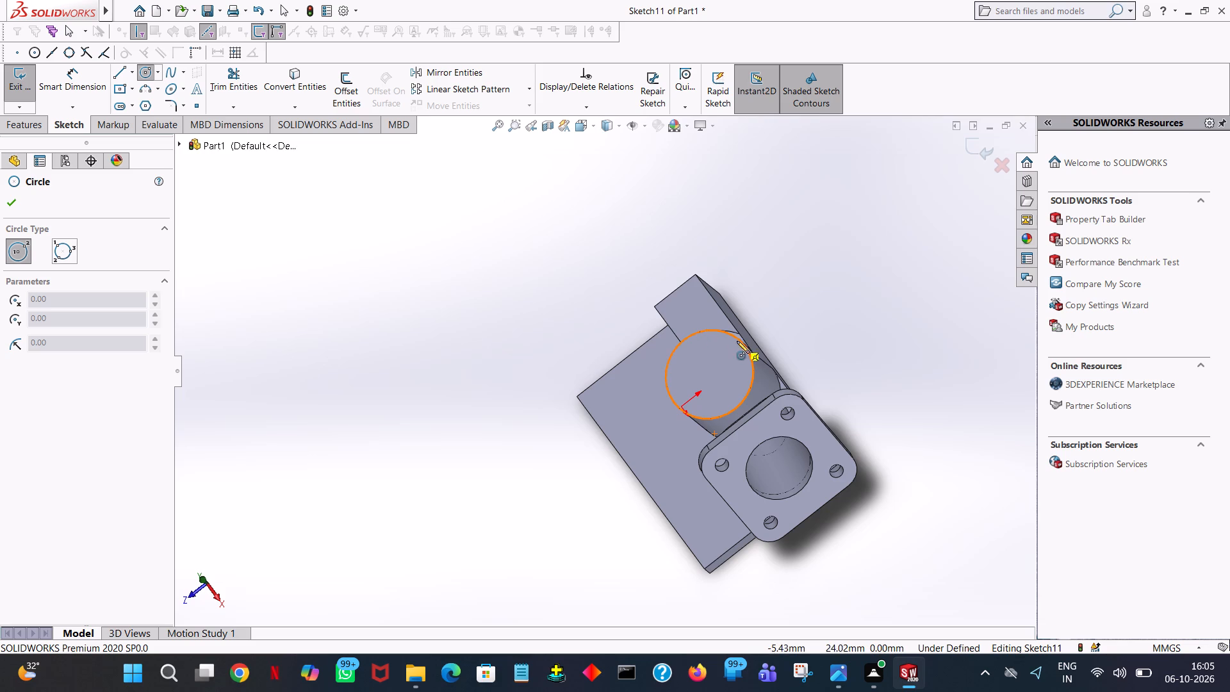
left_click(710, 374)
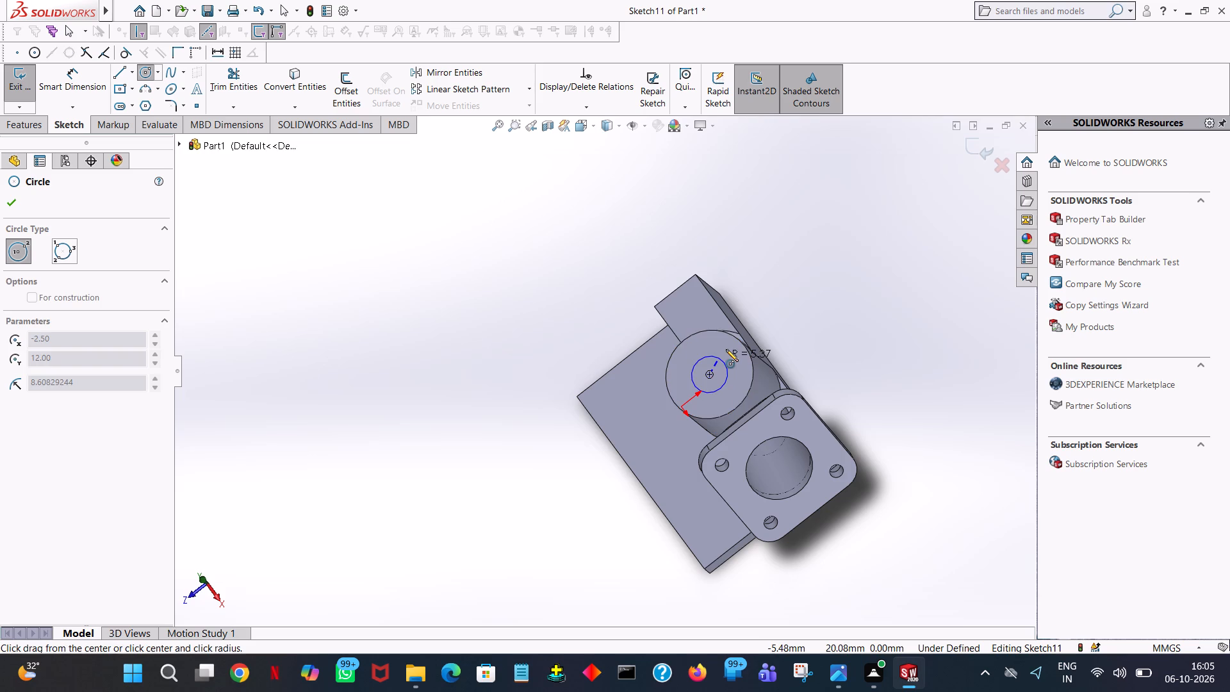
left_click(726, 349)
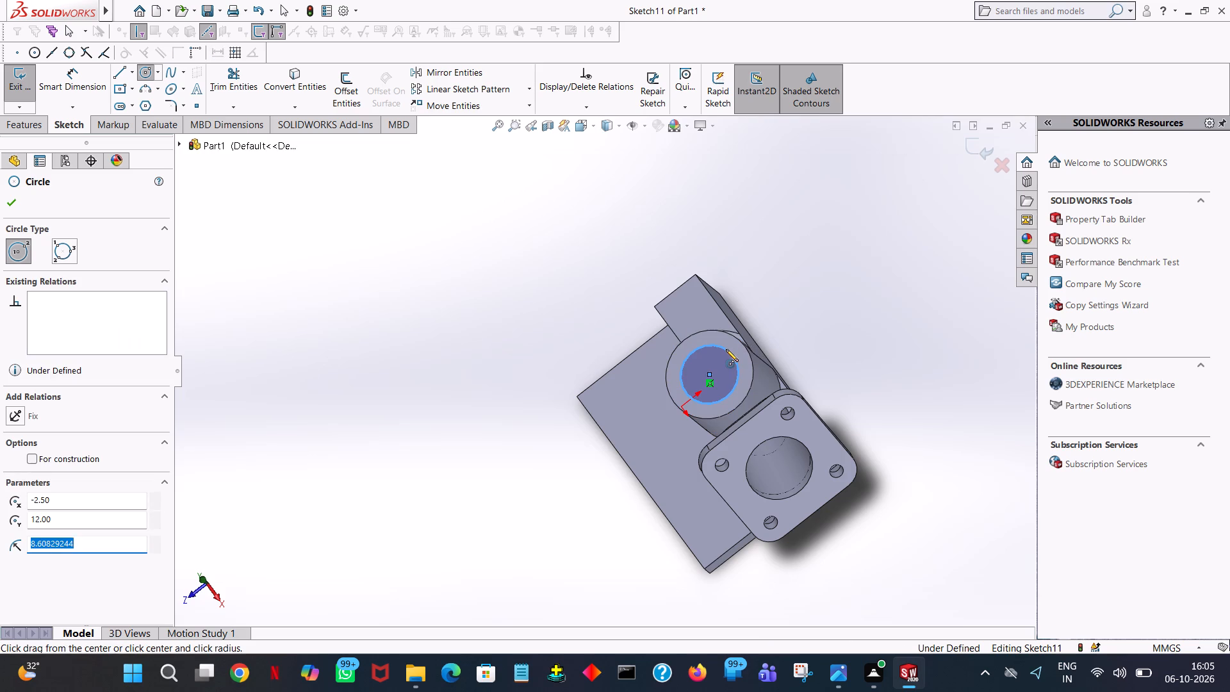
type("10")
key("Return")
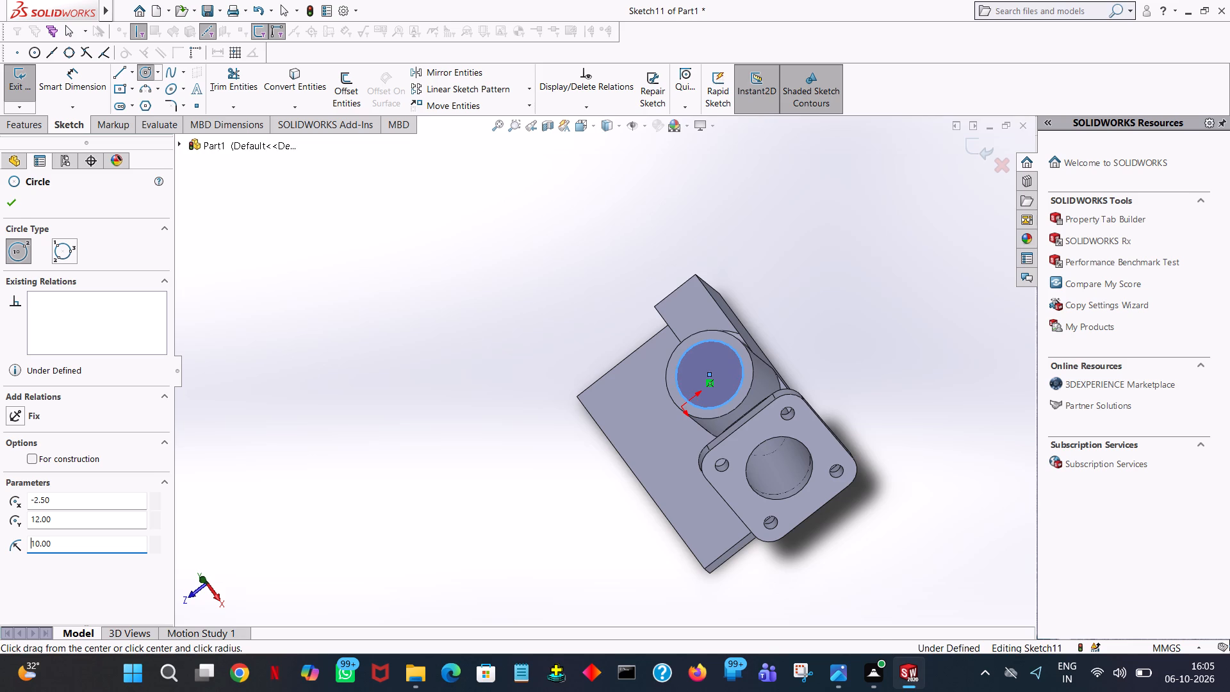
left_click(17, 197)
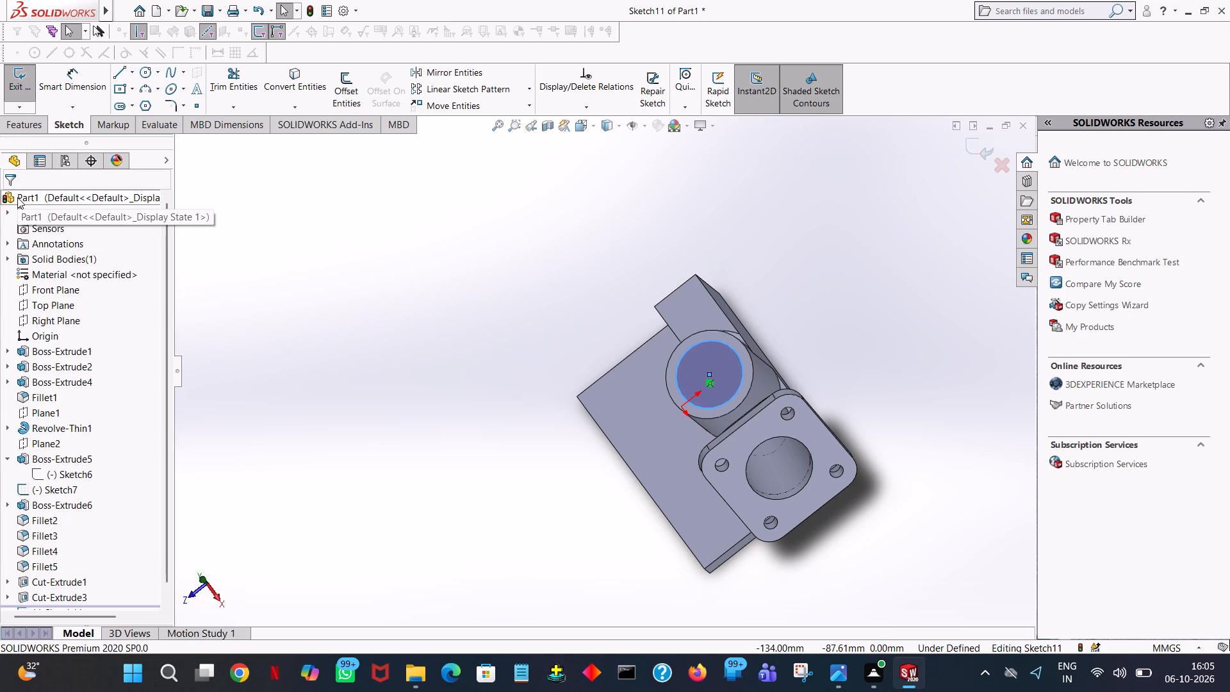
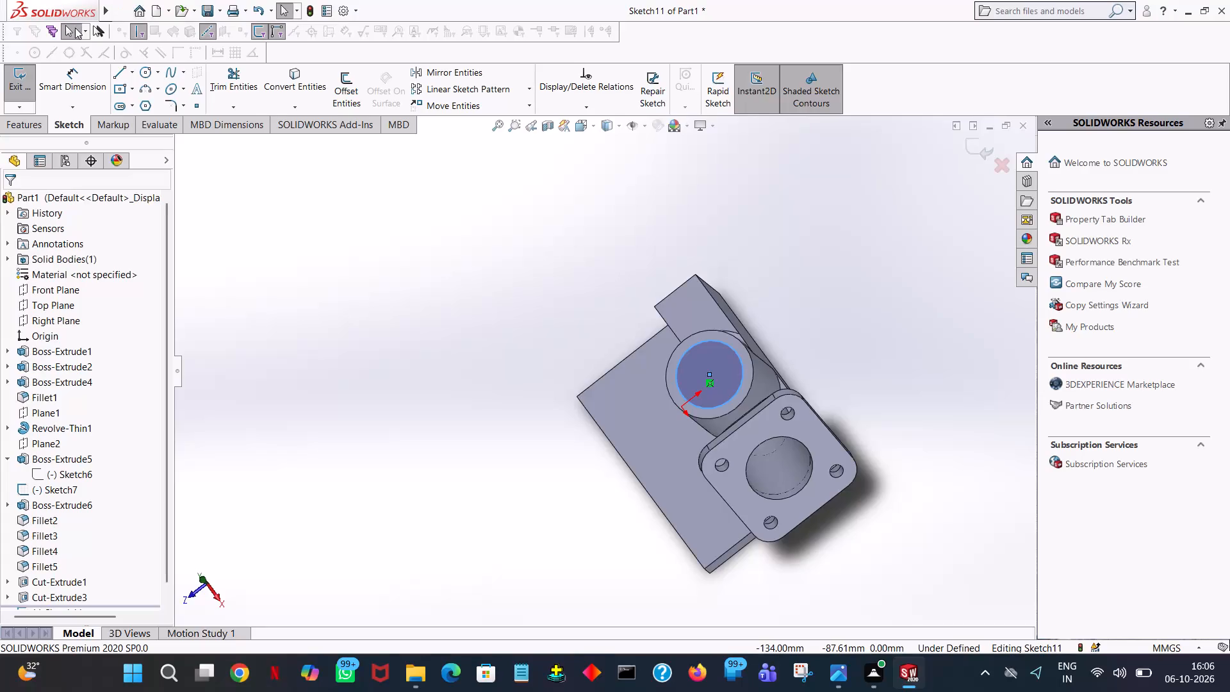
Cut the circle on the vertical cylinder's top face through the body as a Blind Extruded Cut, 54 mm deep.
left_click(25, 124)
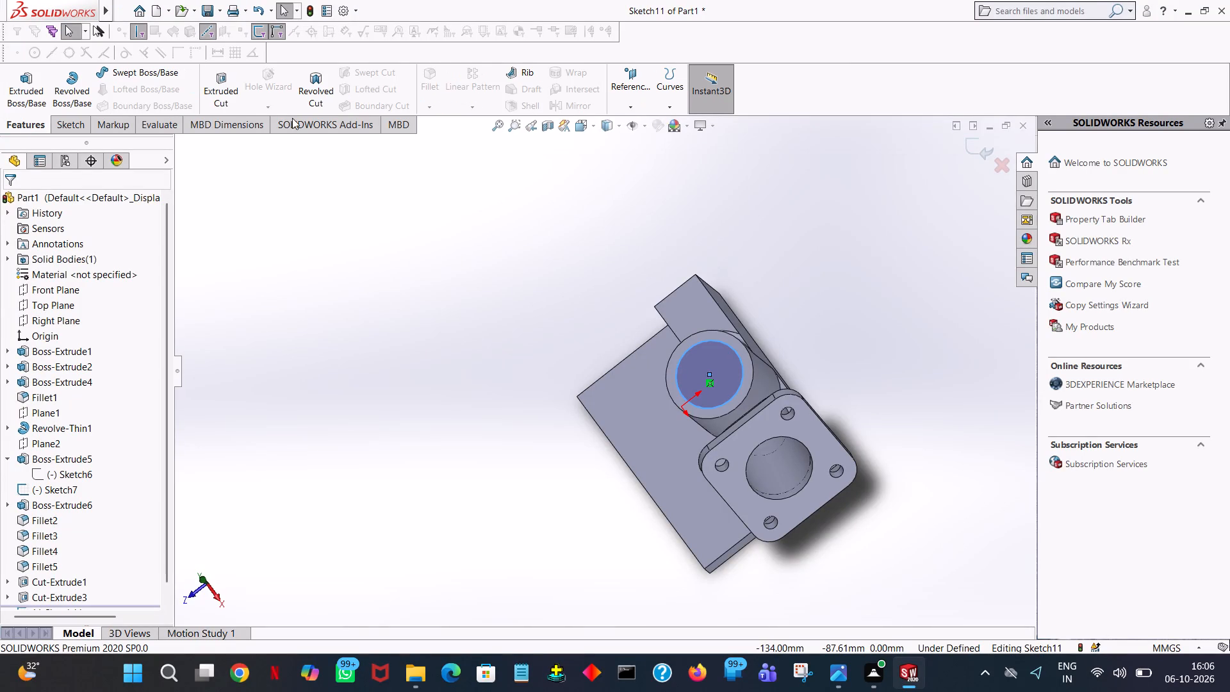
left_click(242, 92)
left_click(230, 90)
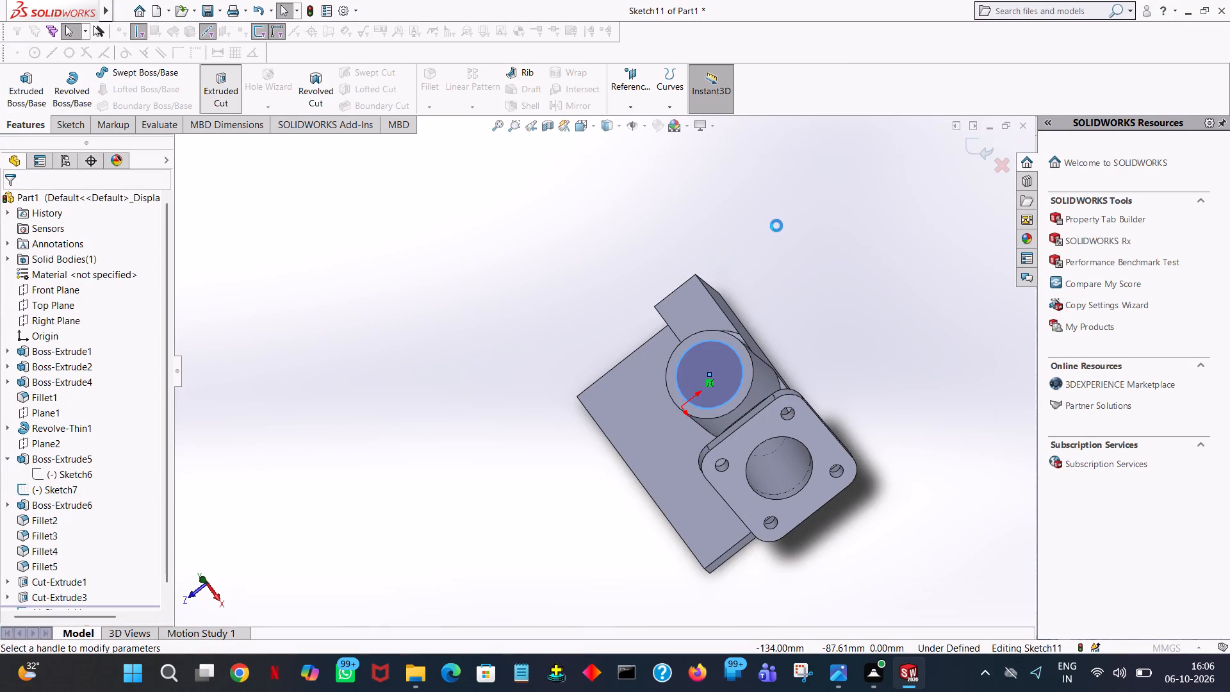
middle_click_drag(734, 237, 620, 273)
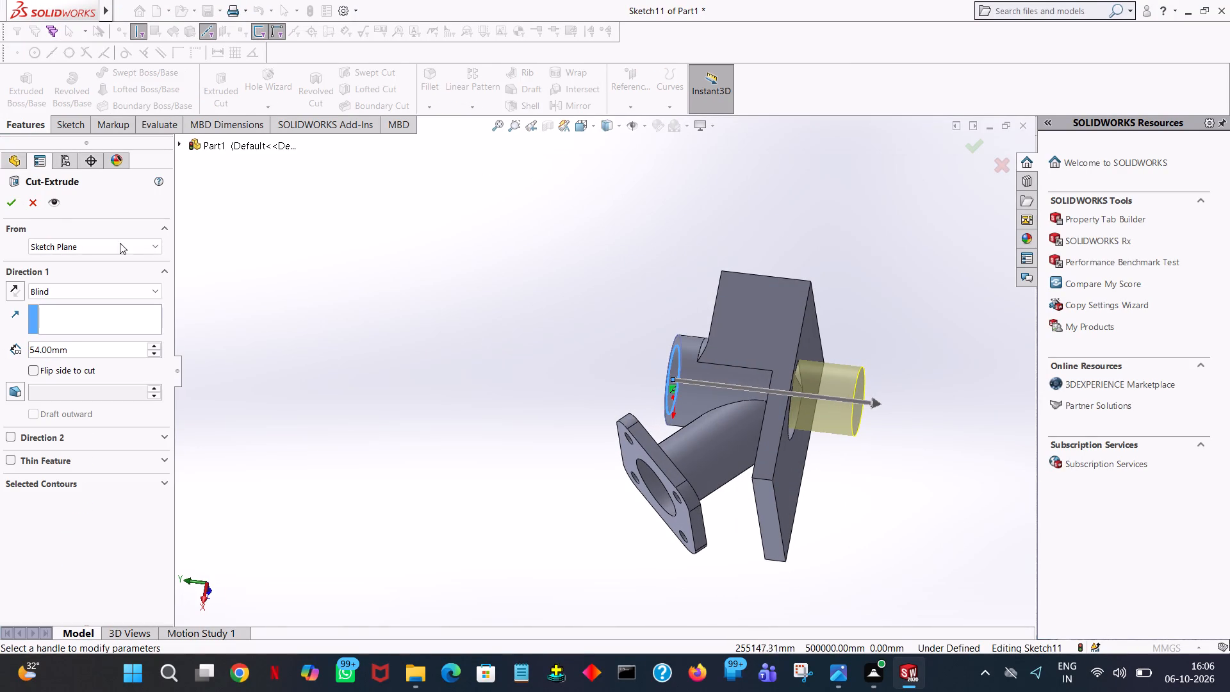
left_click(0, 198)
left_click(11, 202)
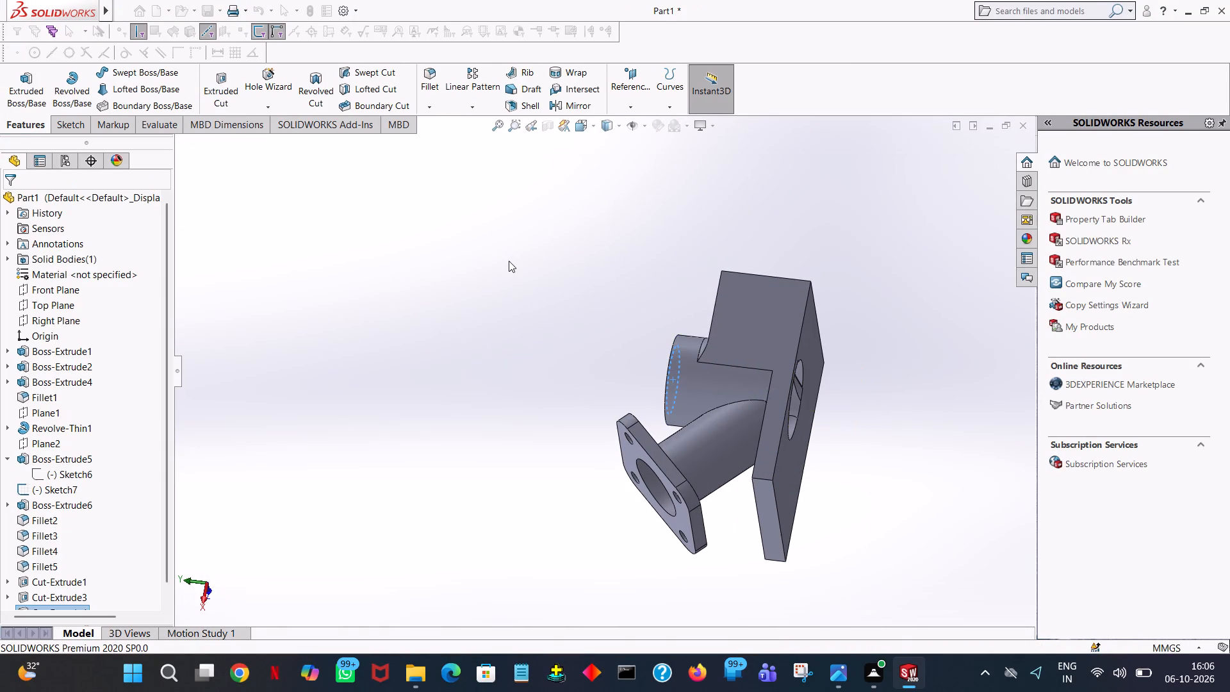
left_click(509, 261)
Examine the vertical cylinder's bore from several angles, including the base plate's underside and the side of the body.
middle_click_drag(507, 259, 631, 231)
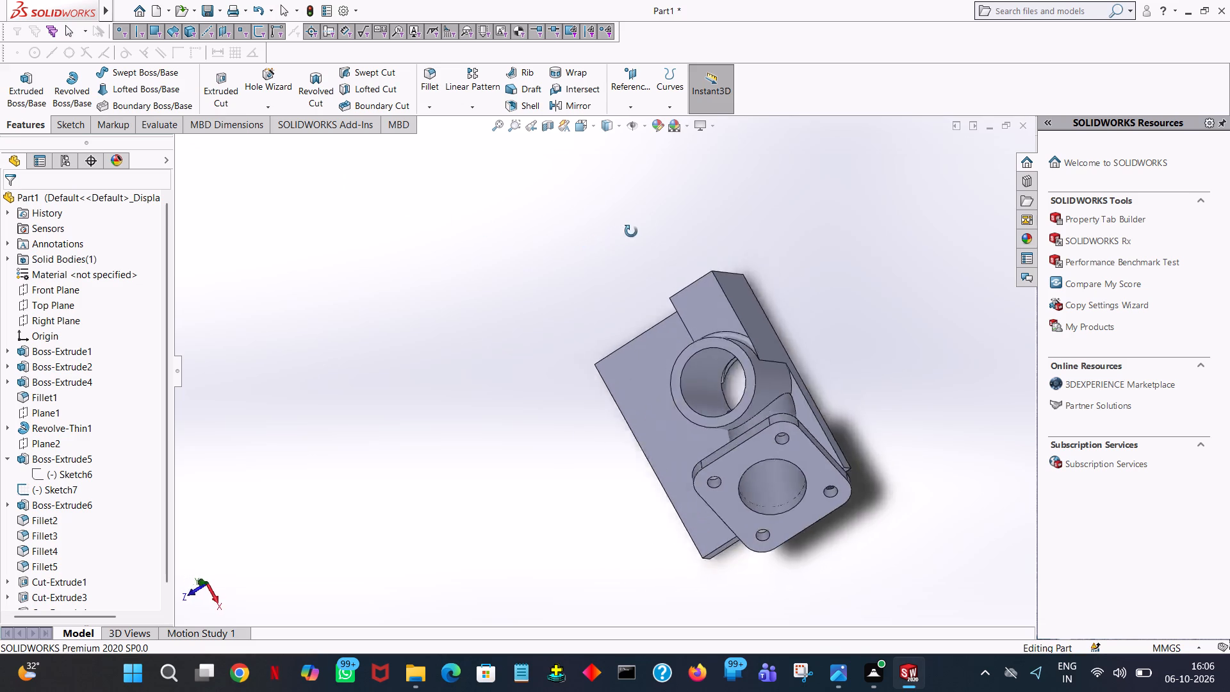
middle_click_drag(631, 231, 676, 181)
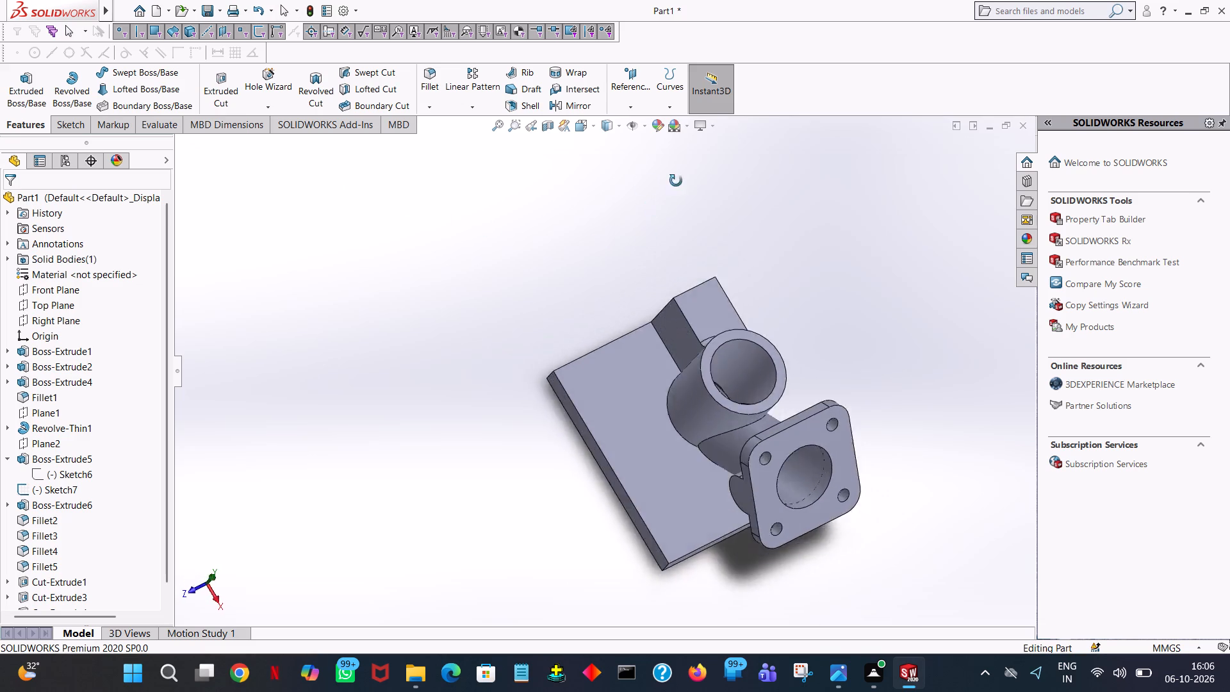
middle_click_drag(676, 181, 878, 108)
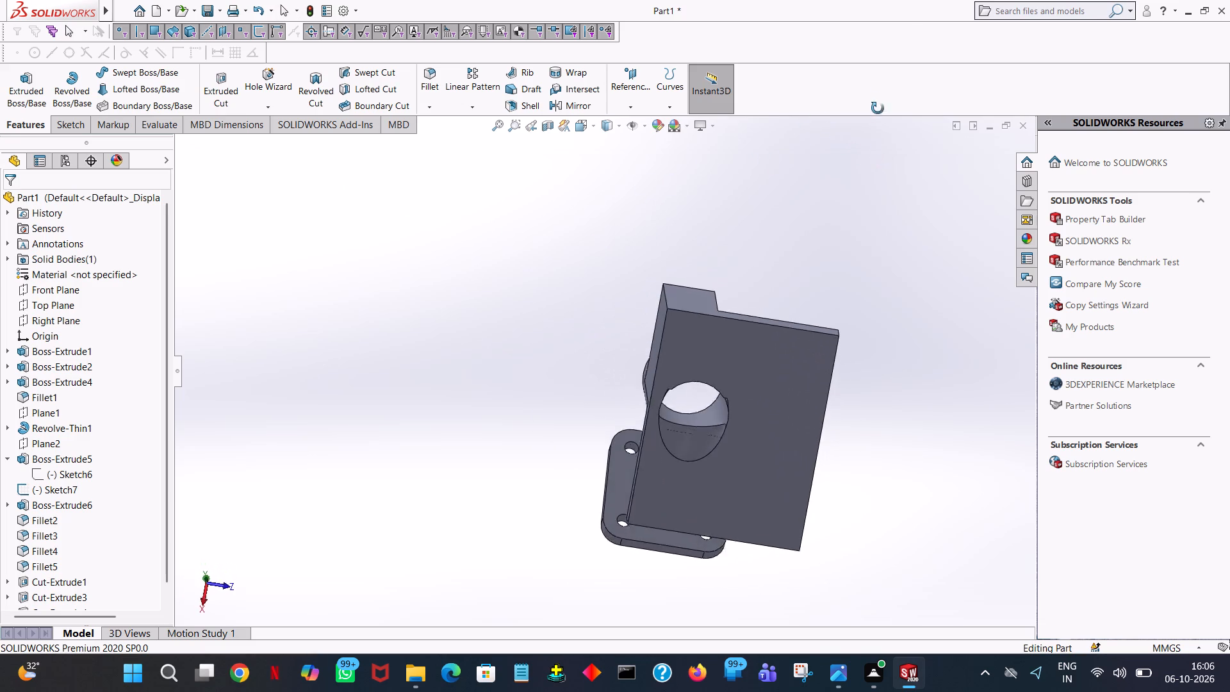
middle_click_drag(878, 108, 1001, 0)
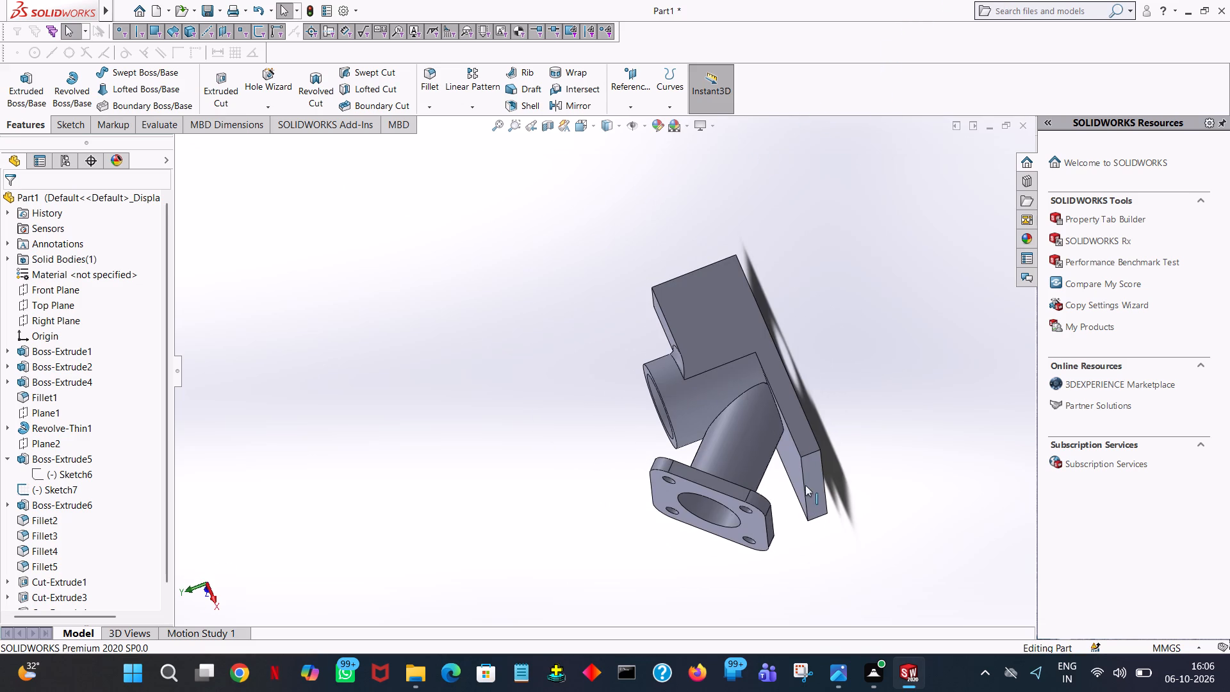
middle_click_drag(856, 433, 924, 185)
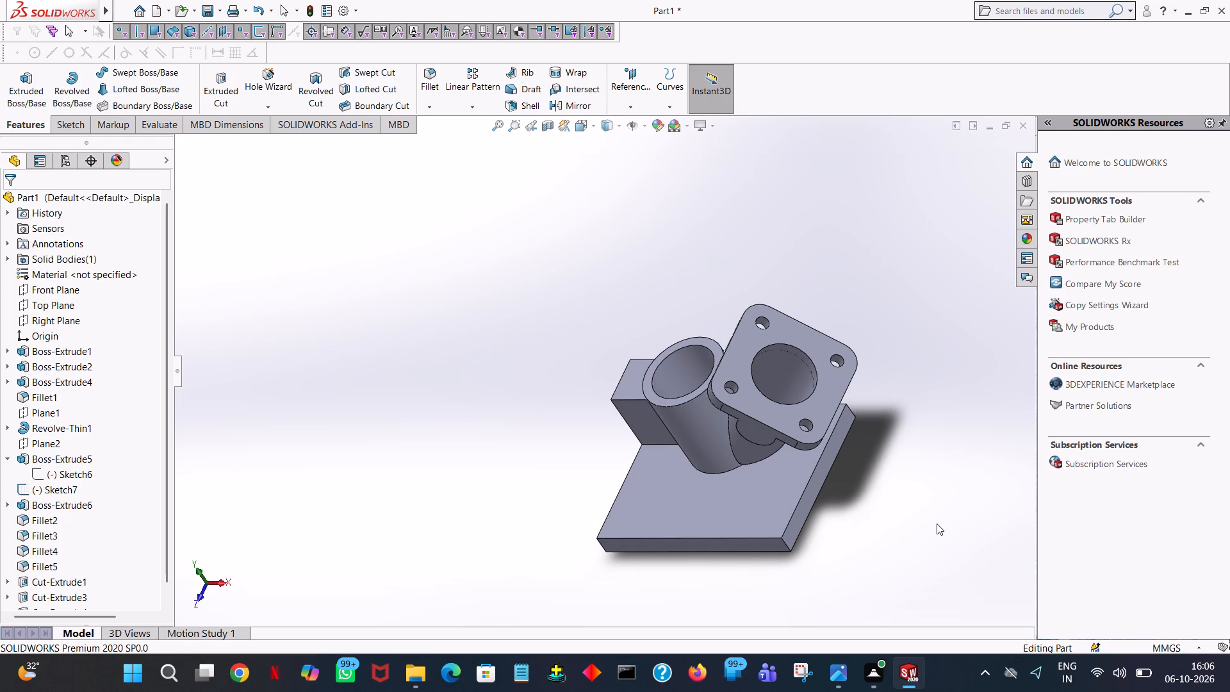
middle_click_drag(937, 523, 1003, 372)
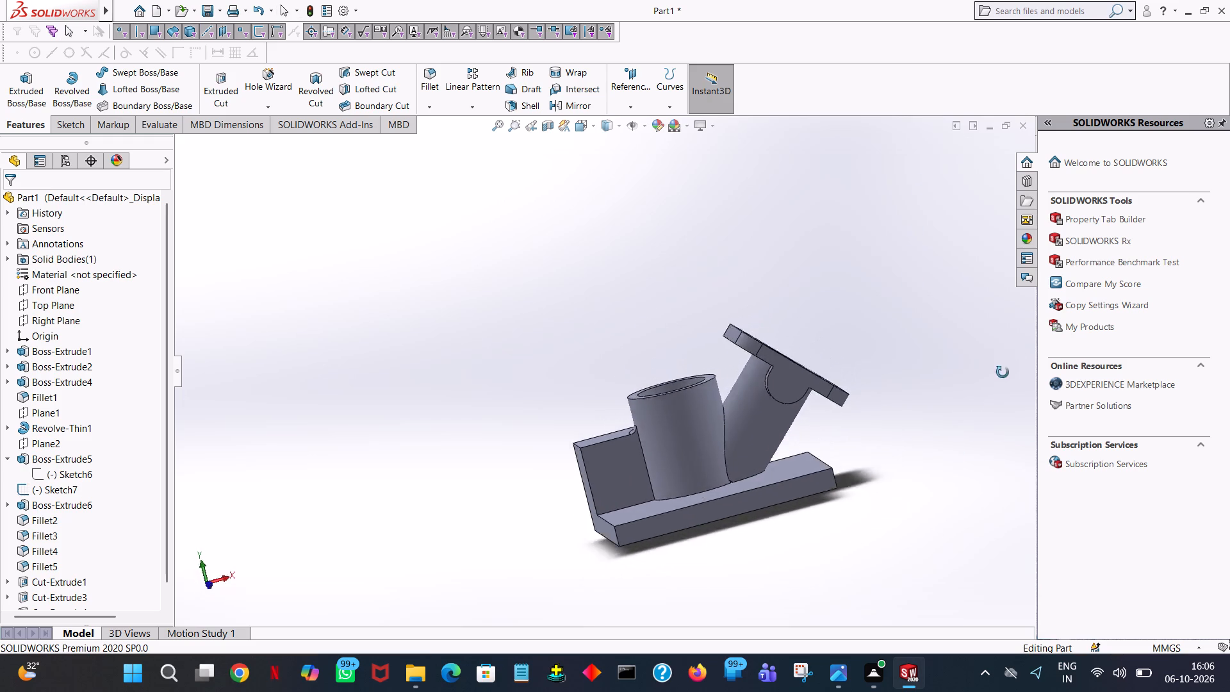
middle_click_drag(1003, 372, 1045, 312)
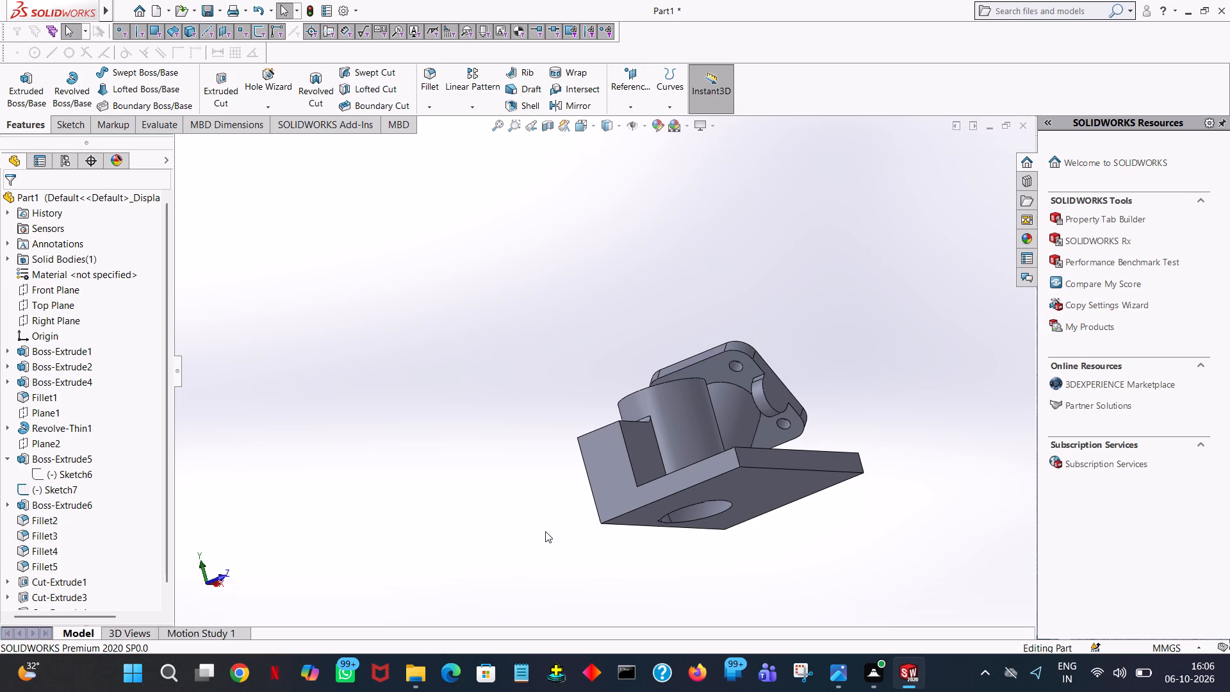
middle_click_drag(961, 456, 936, 554)
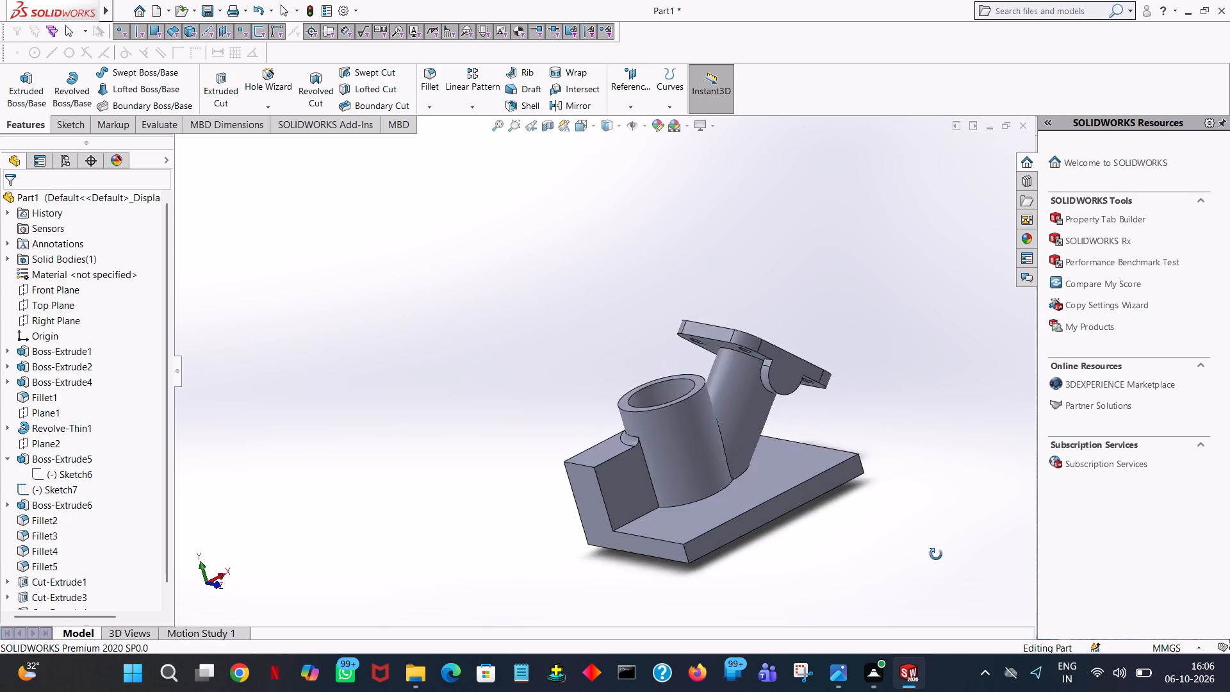
middle_click_drag(936, 554, 896, 514)
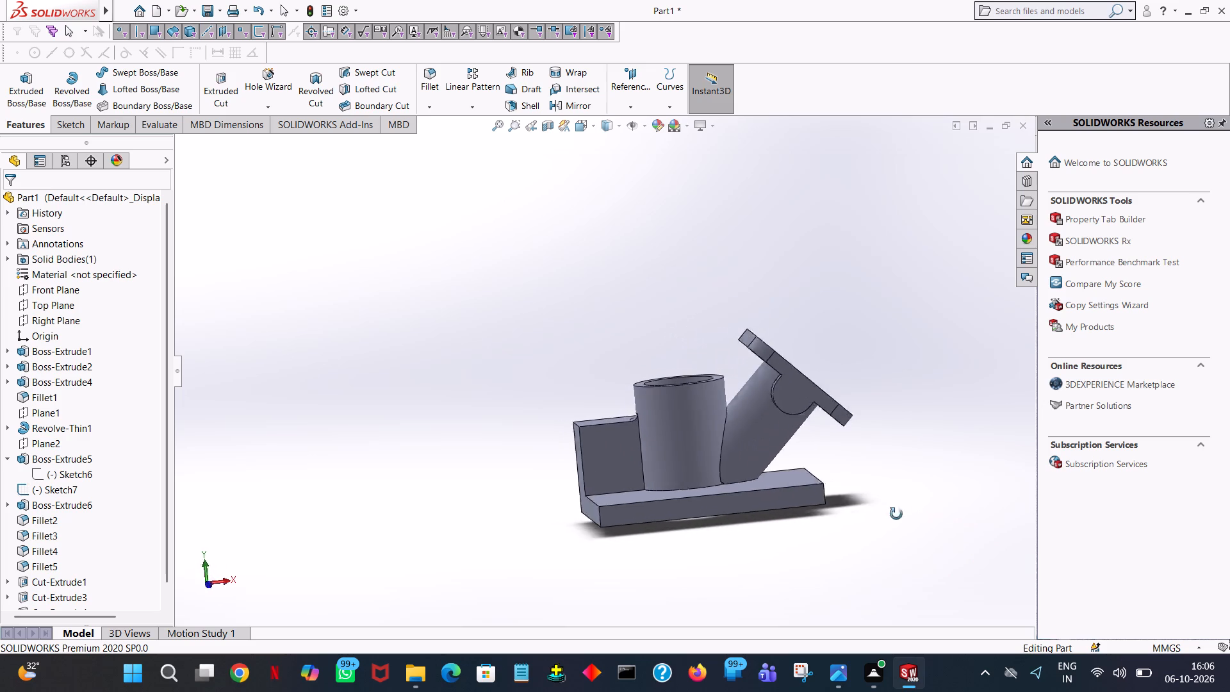
middle_click_drag(896, 514, 887, 522)
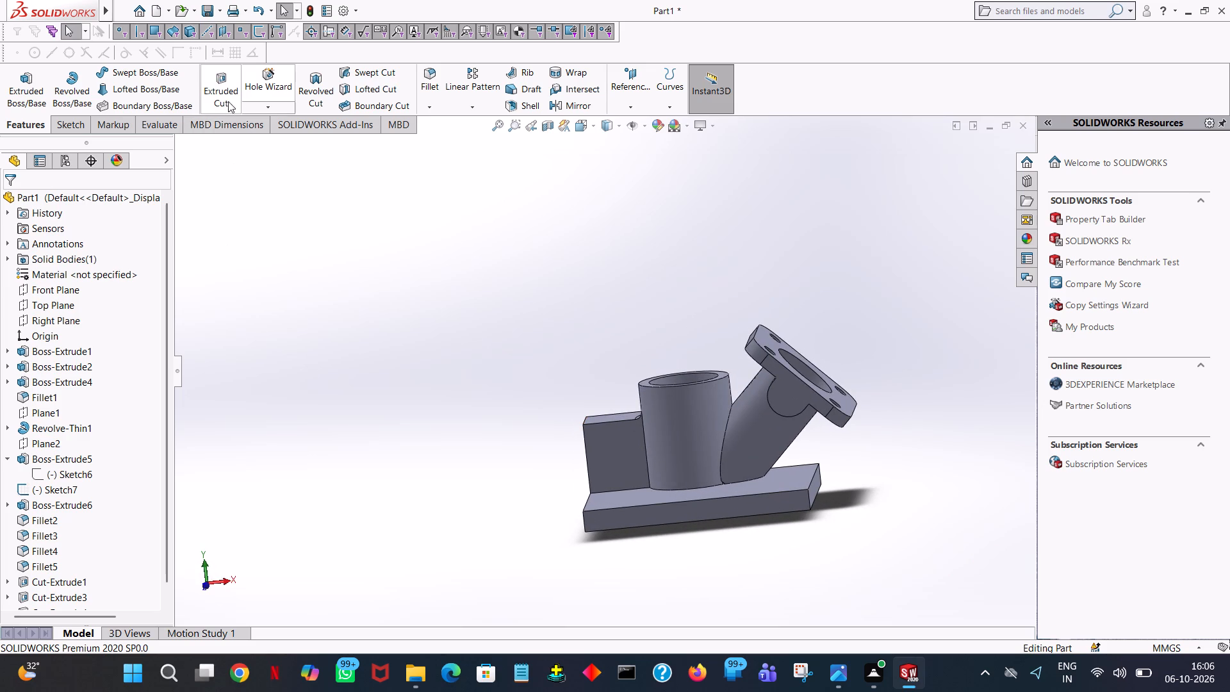
For an Extruded Boss, sketch a 15 mm vertical line on the base plate's front face, up from the bottom corner below the upright block.
left_click(38, 102)
left_click(636, 516)
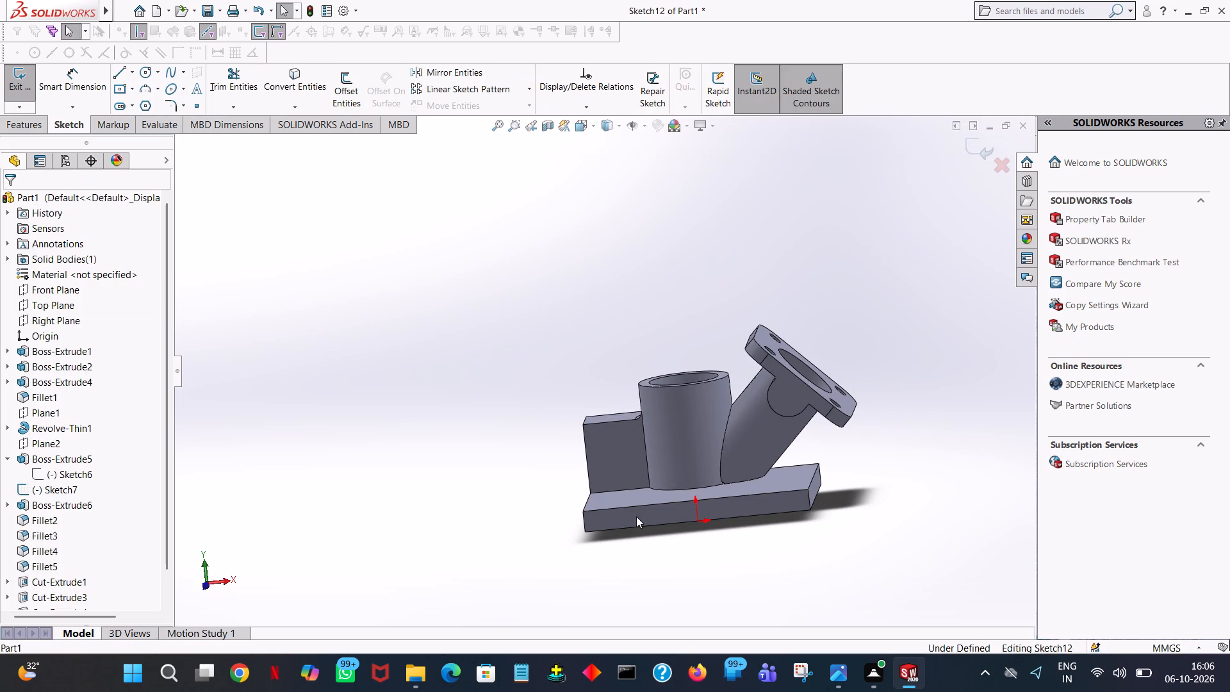
key("space")
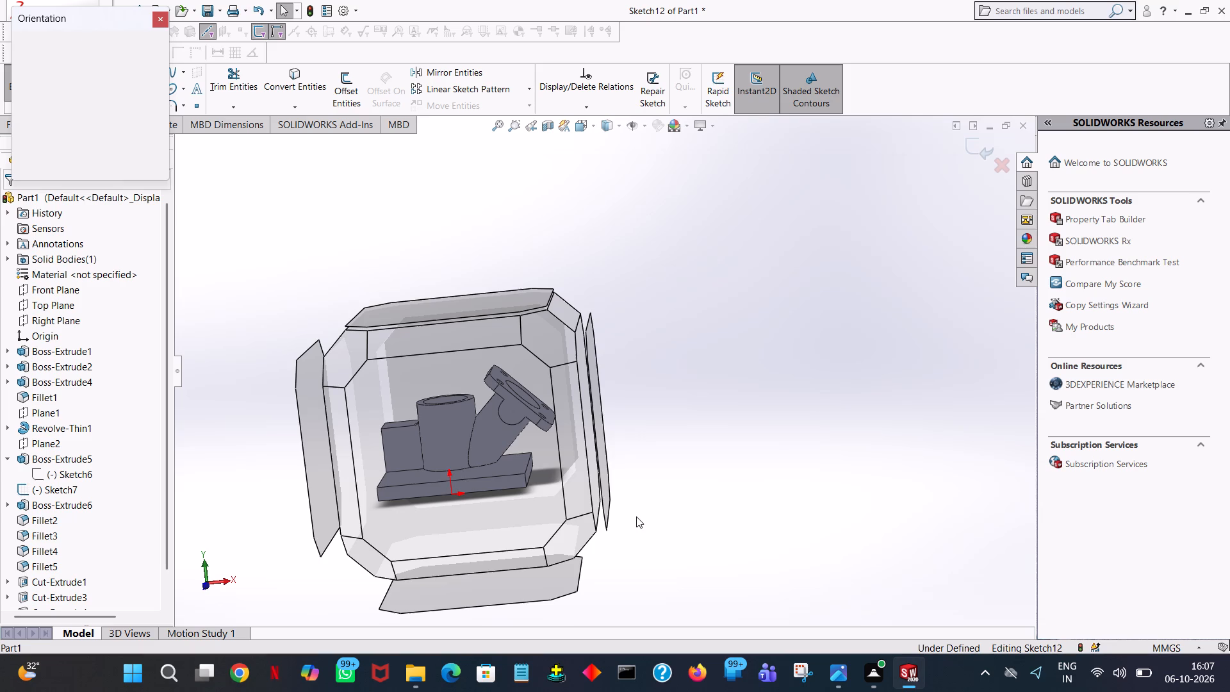
left_click(158, 97)
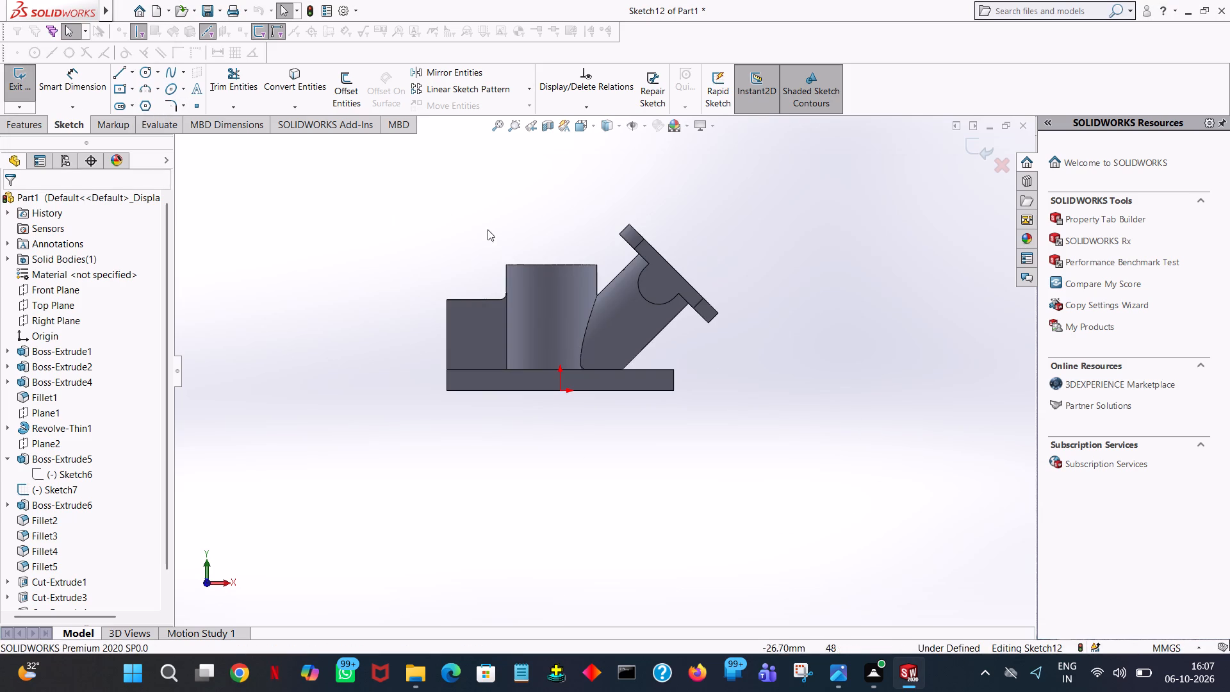
middle_click_drag(512, 227, 595, 322, "ctrl")
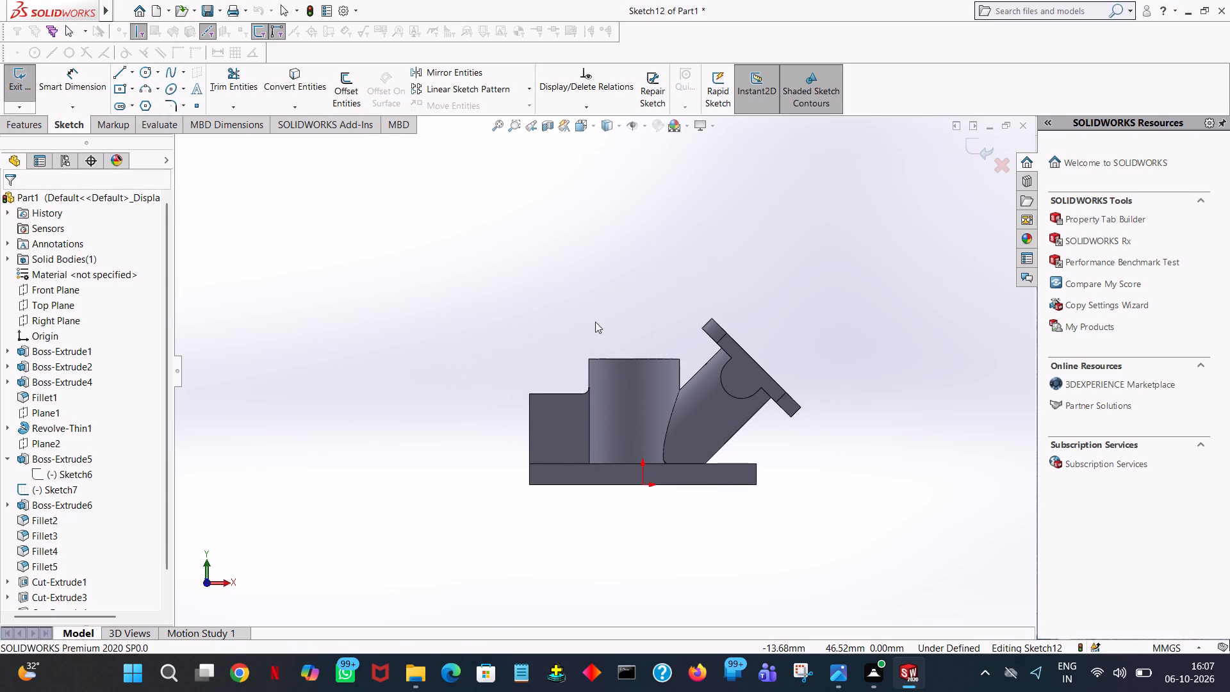
scroll(686, 429, "down", 2, "ctrl")
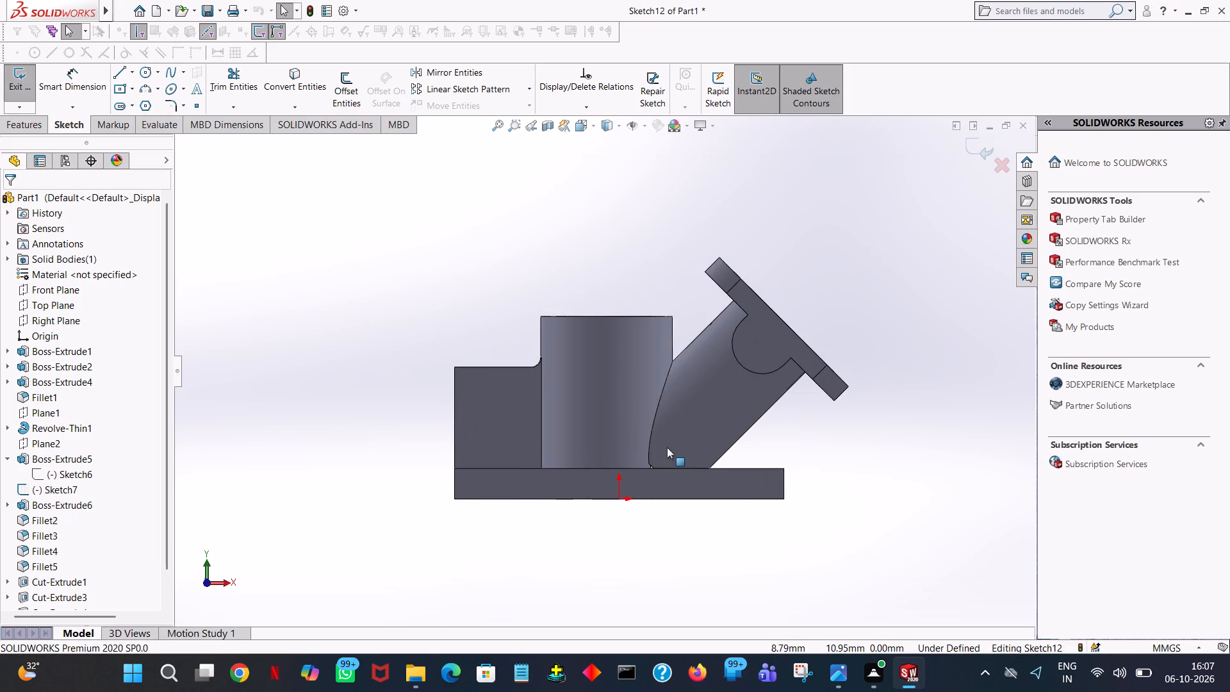
scroll(667, 447, "down", 2, "ctrl")
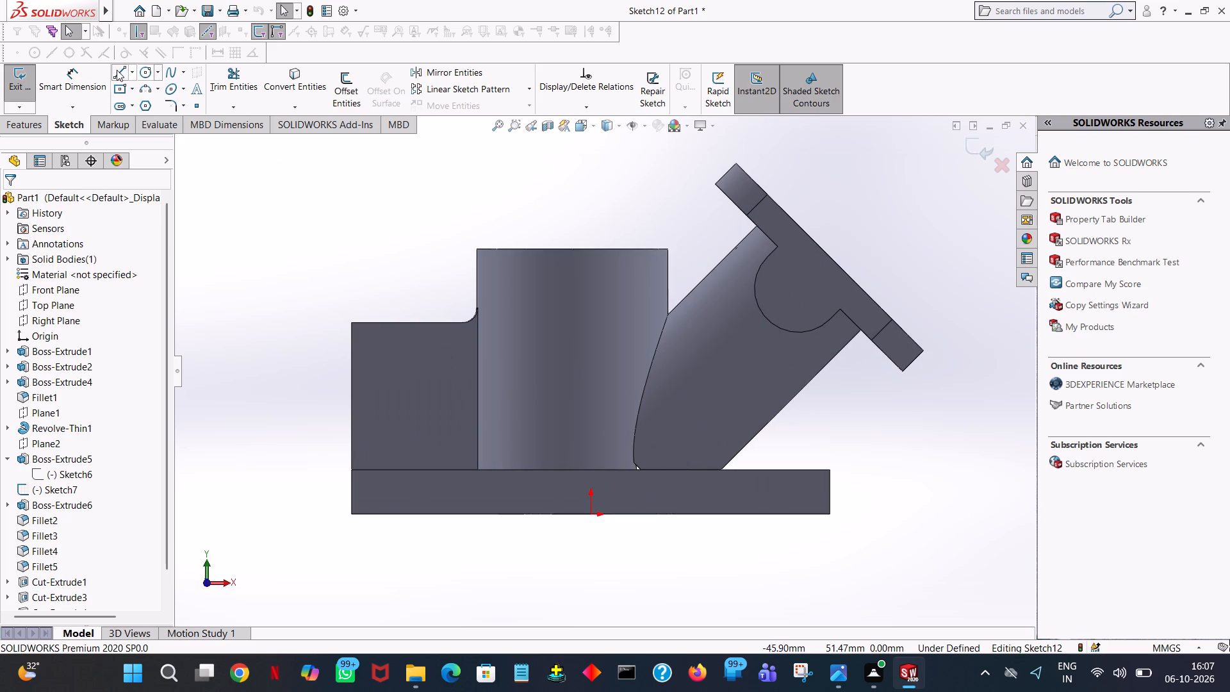
left_click(117, 70)
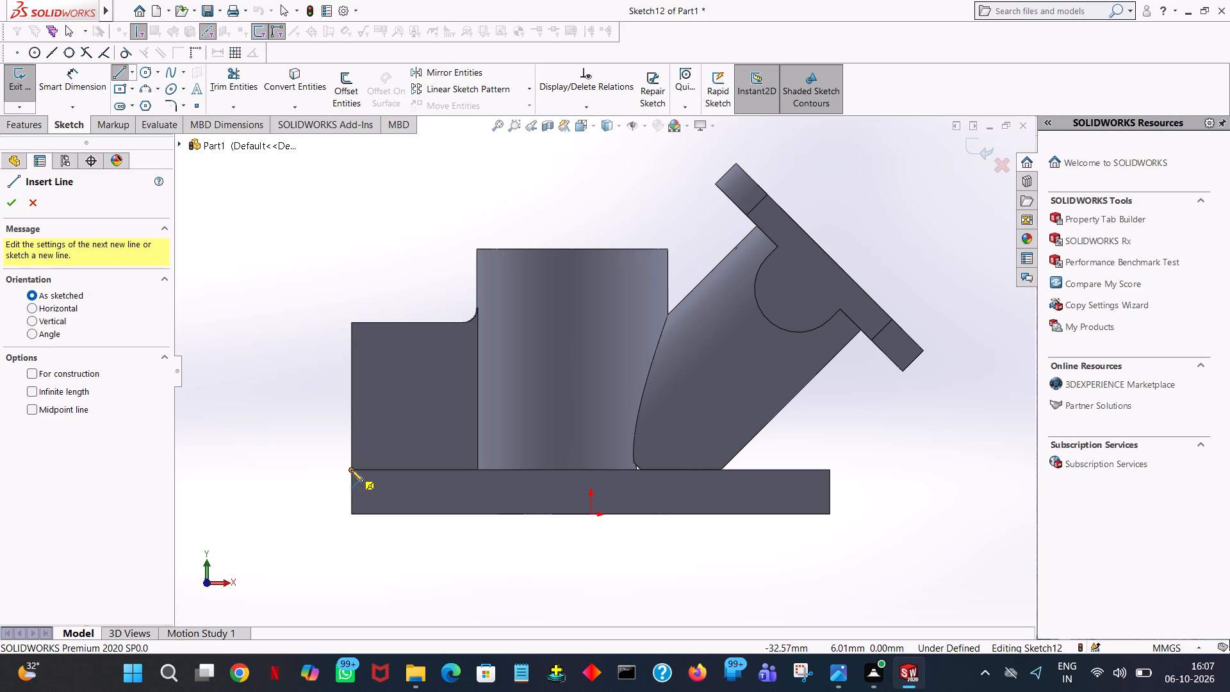
left_click(352, 515)
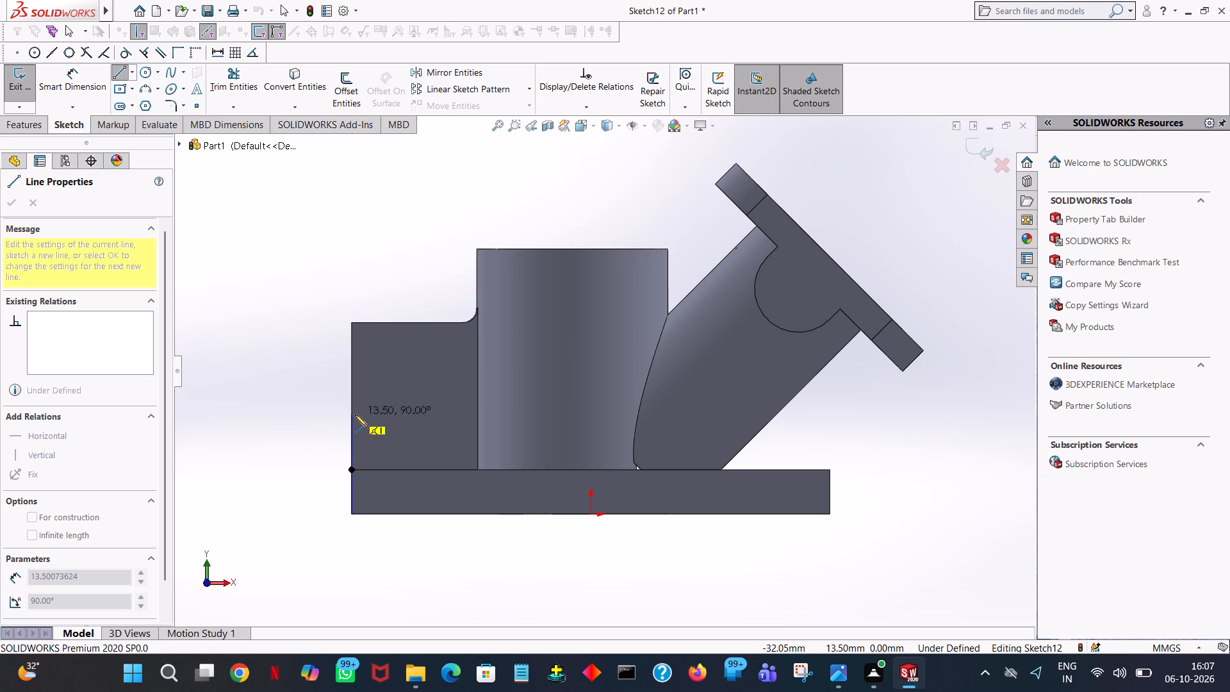
left_click(355, 415)
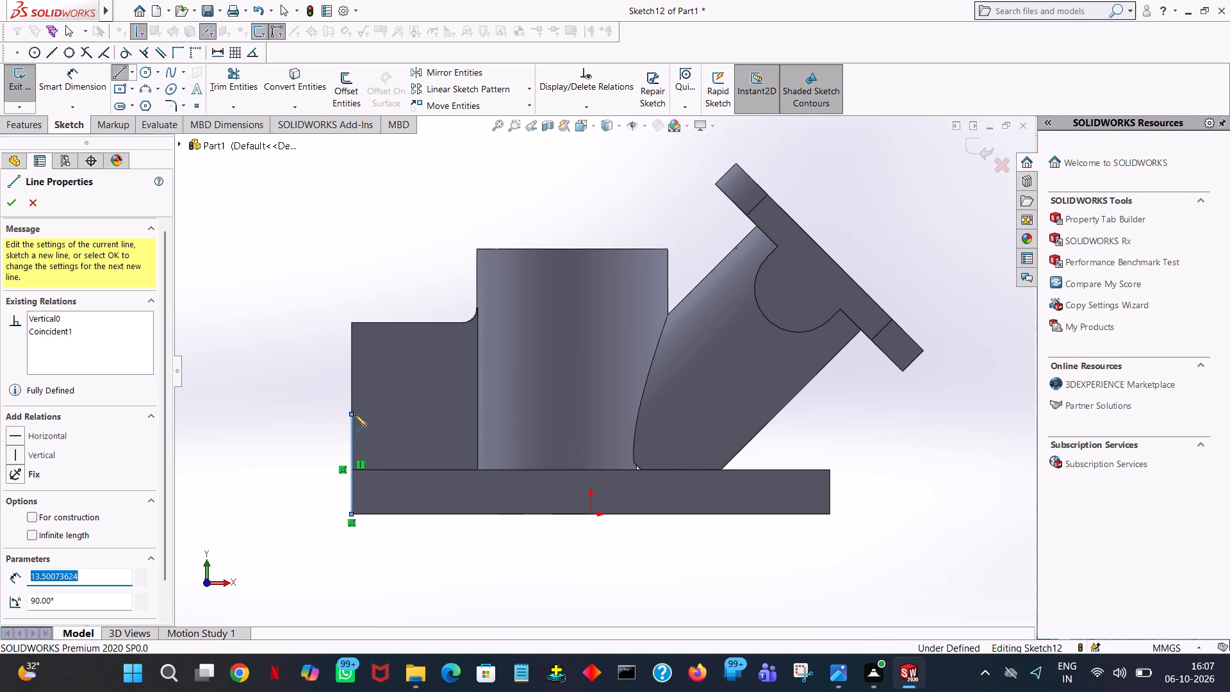
type("15")
key("Return")
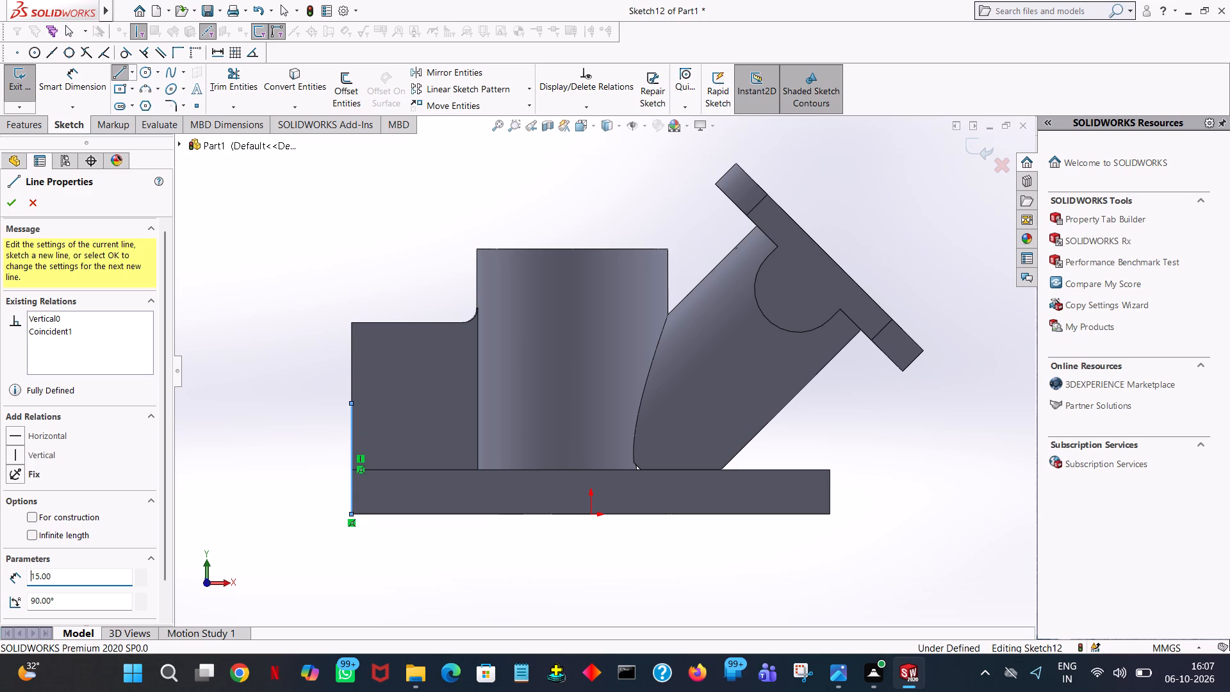
Continue the profile with a 10 mm horizontal line inward from the vertical line's top end and a 5 mm line straight down.
left_click(400, 403)
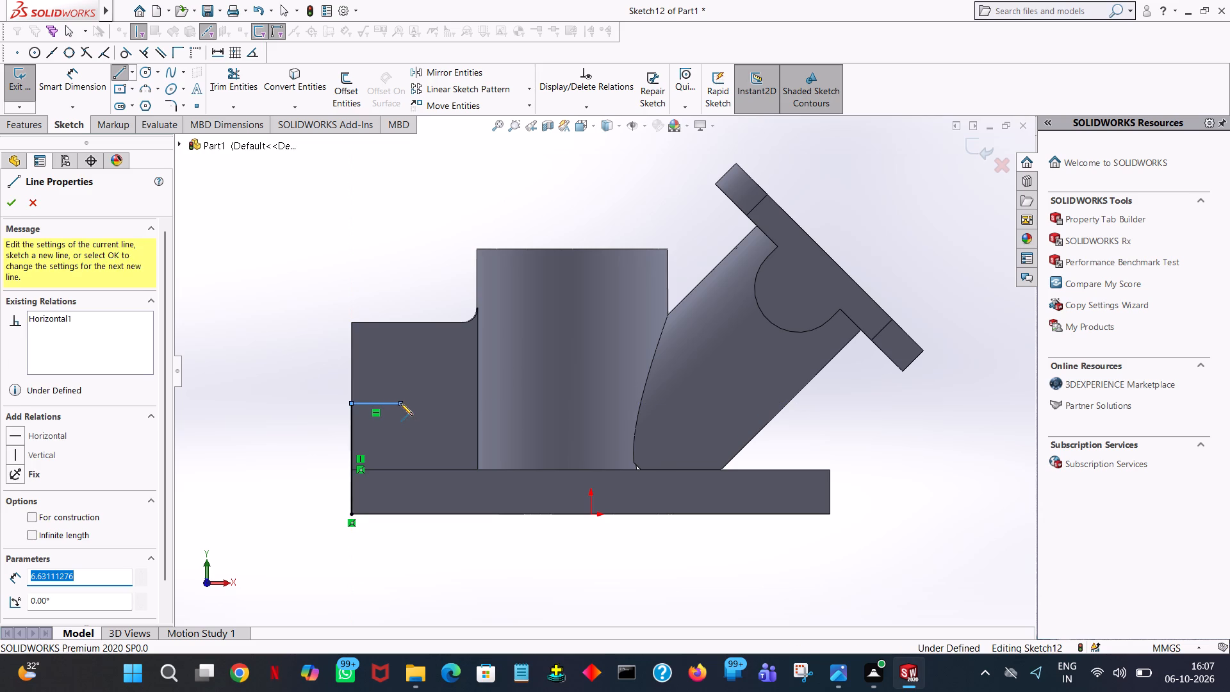
type("10")
key("Return")
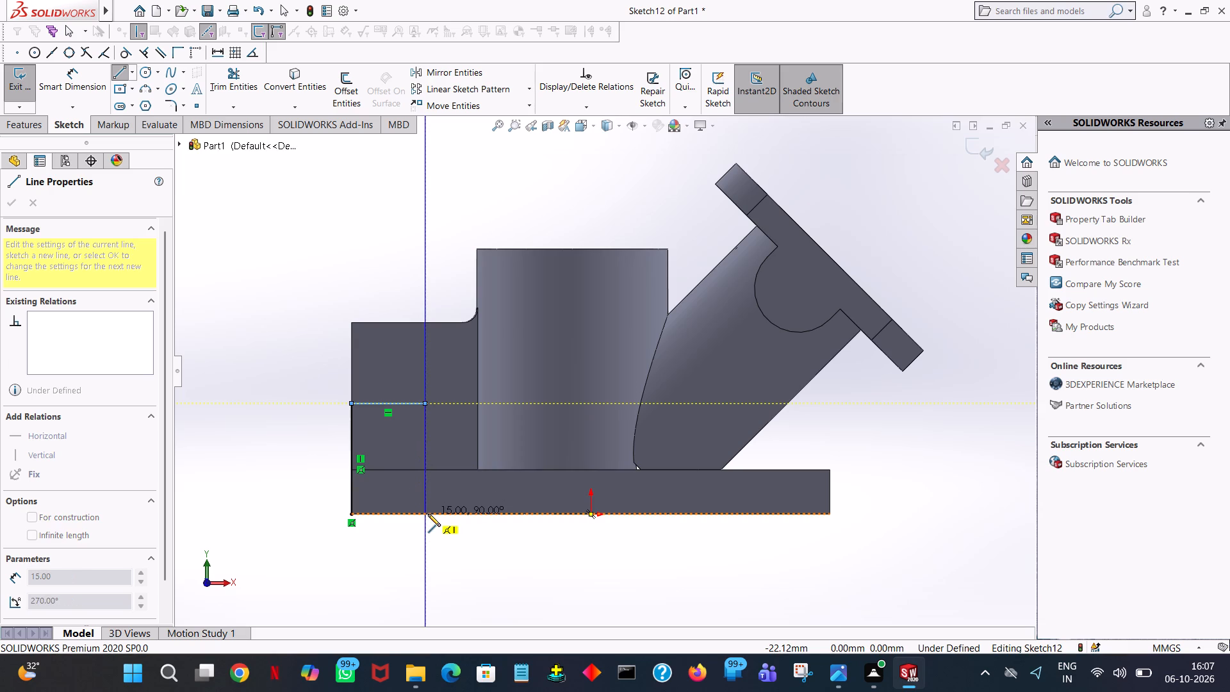
left_click(427, 436)
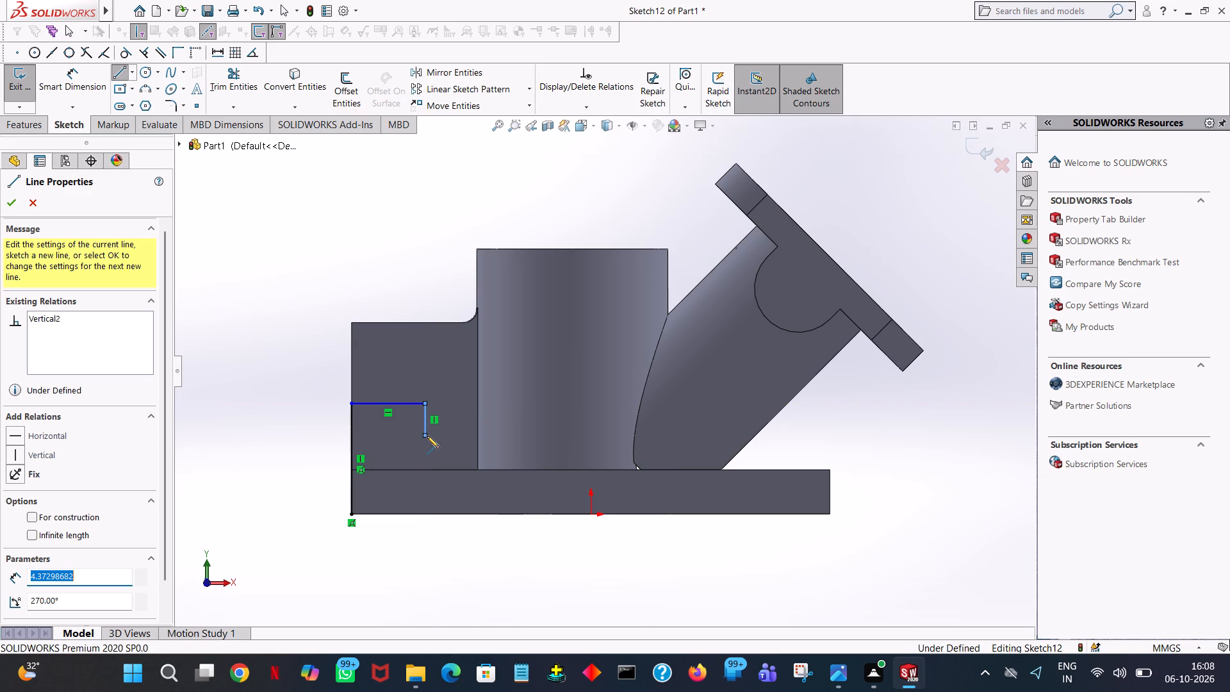
key("5")
key("Return")
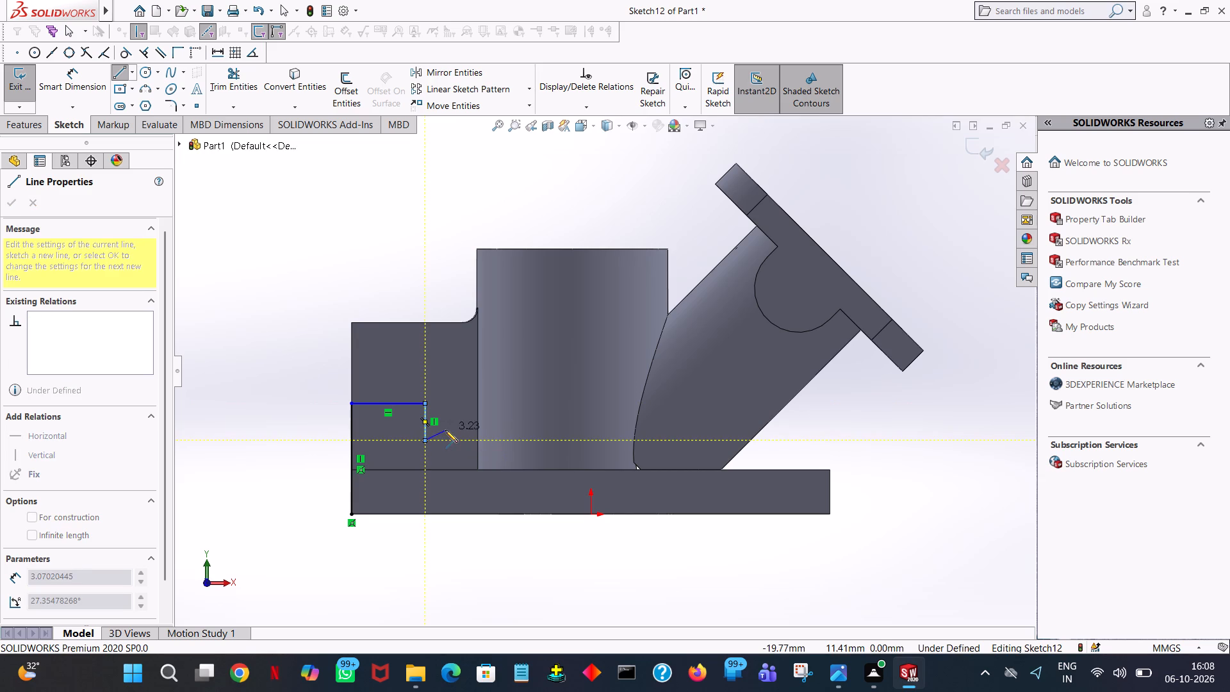
right_click(445, 430)
left_click(477, 438)
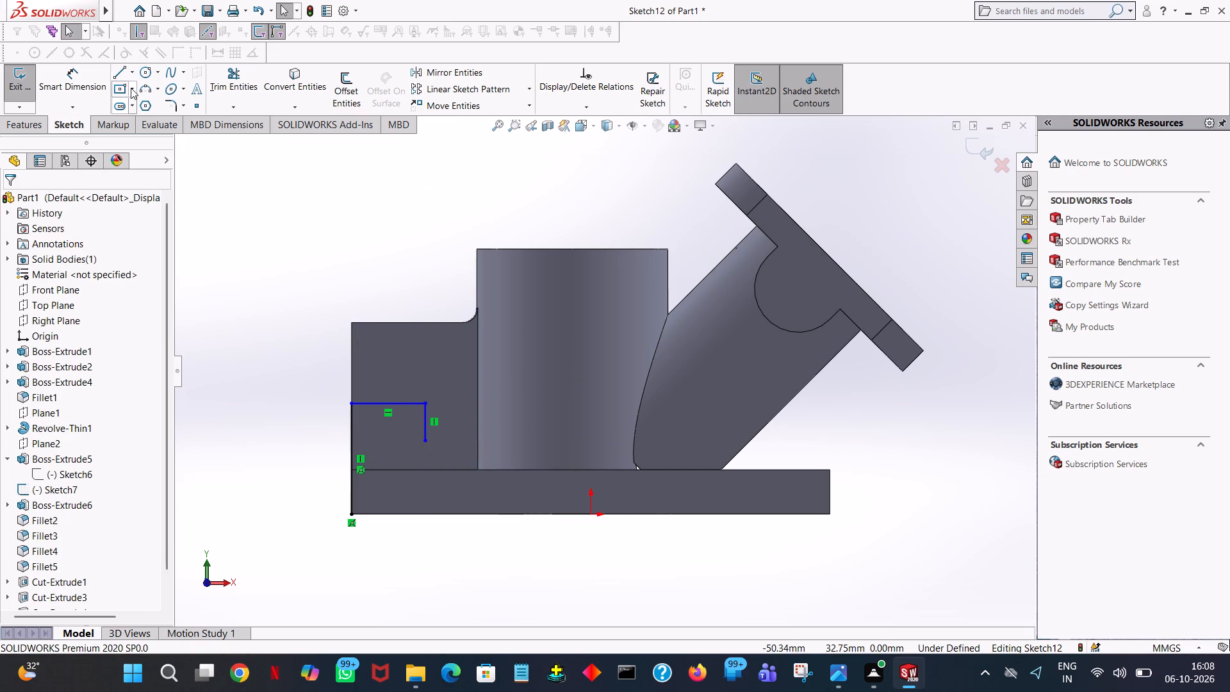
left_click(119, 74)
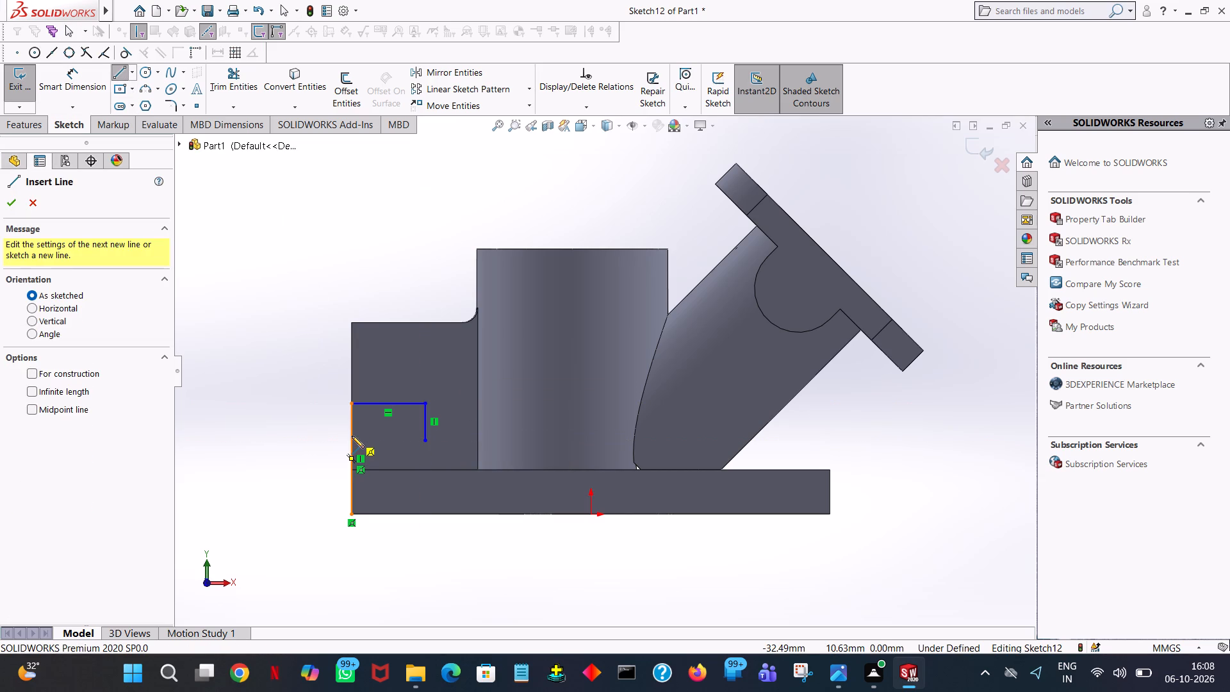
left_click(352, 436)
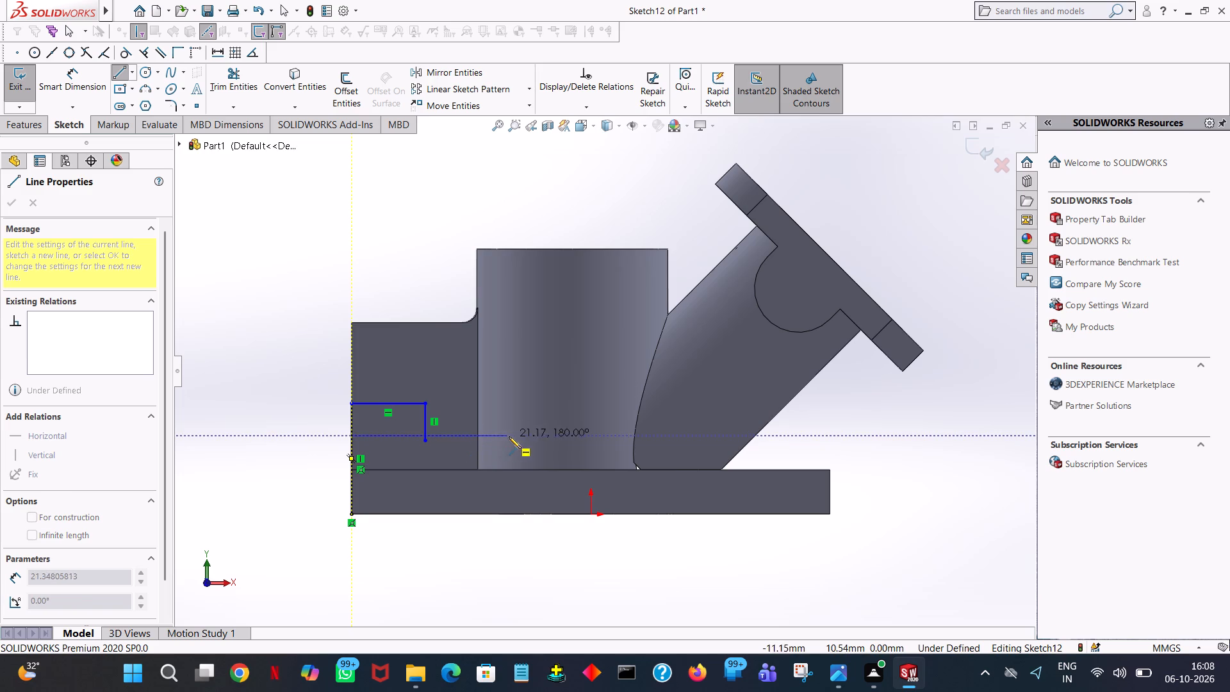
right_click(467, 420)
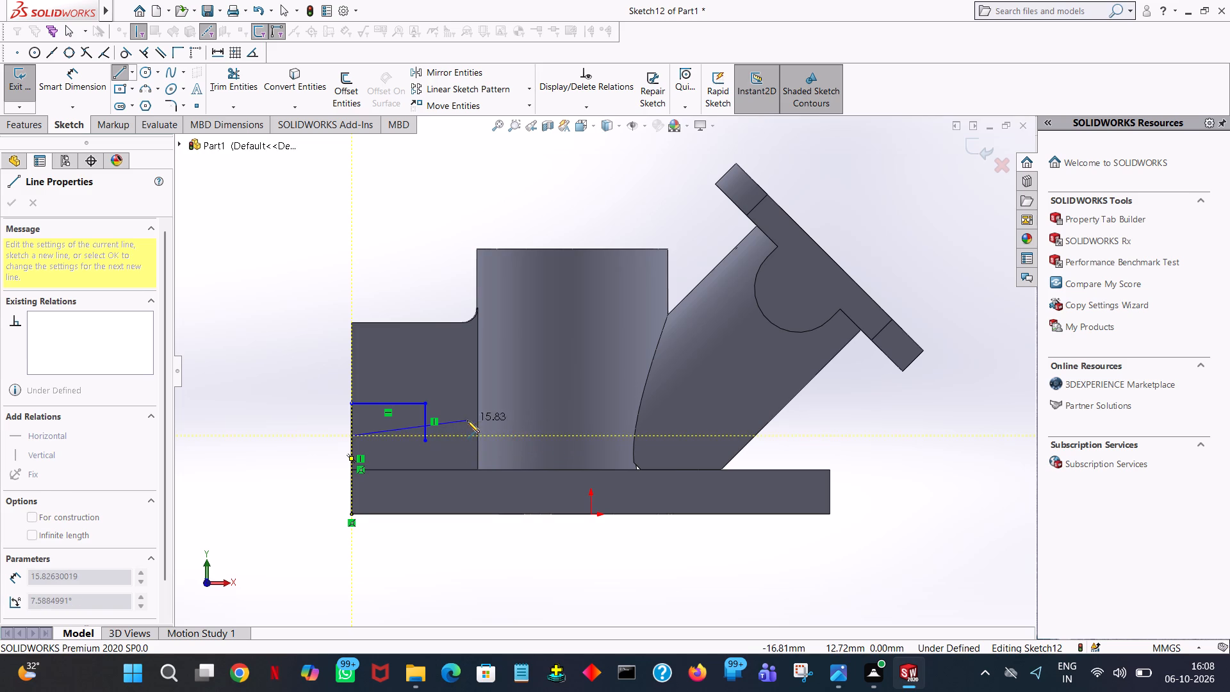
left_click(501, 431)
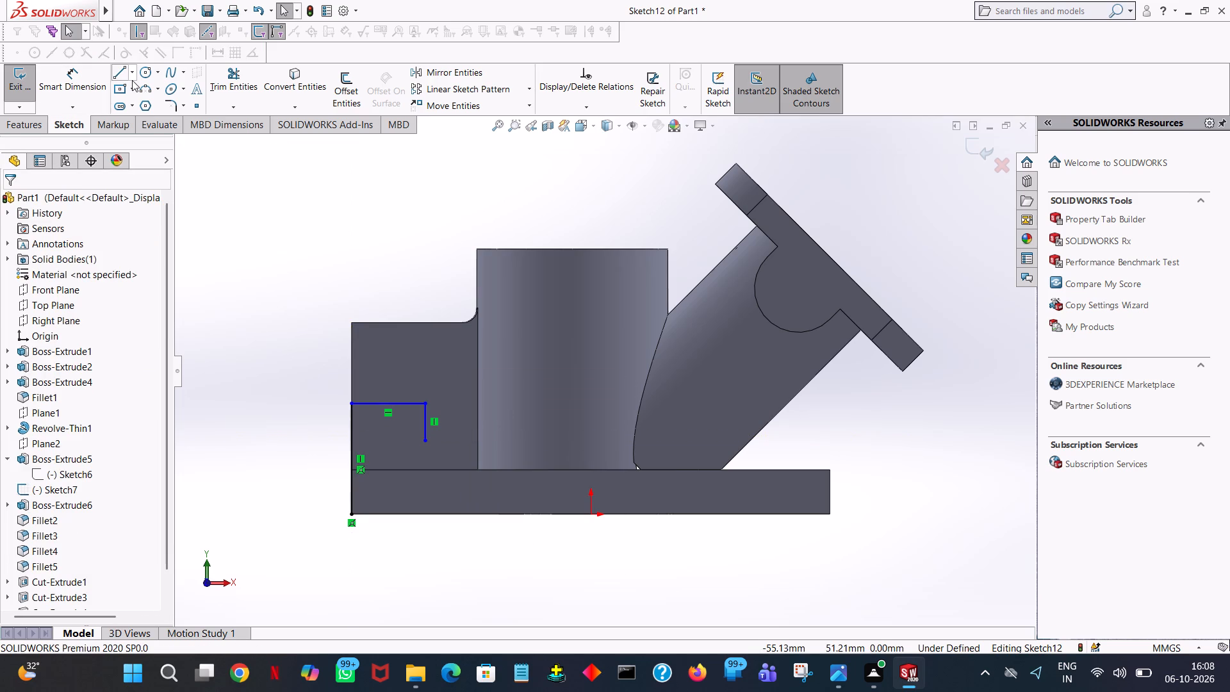
Sketch a 30 mm horizontal line from the 15 mm vertical line, passing through the lower end of the 5 mm line.
left_click(115, 70)
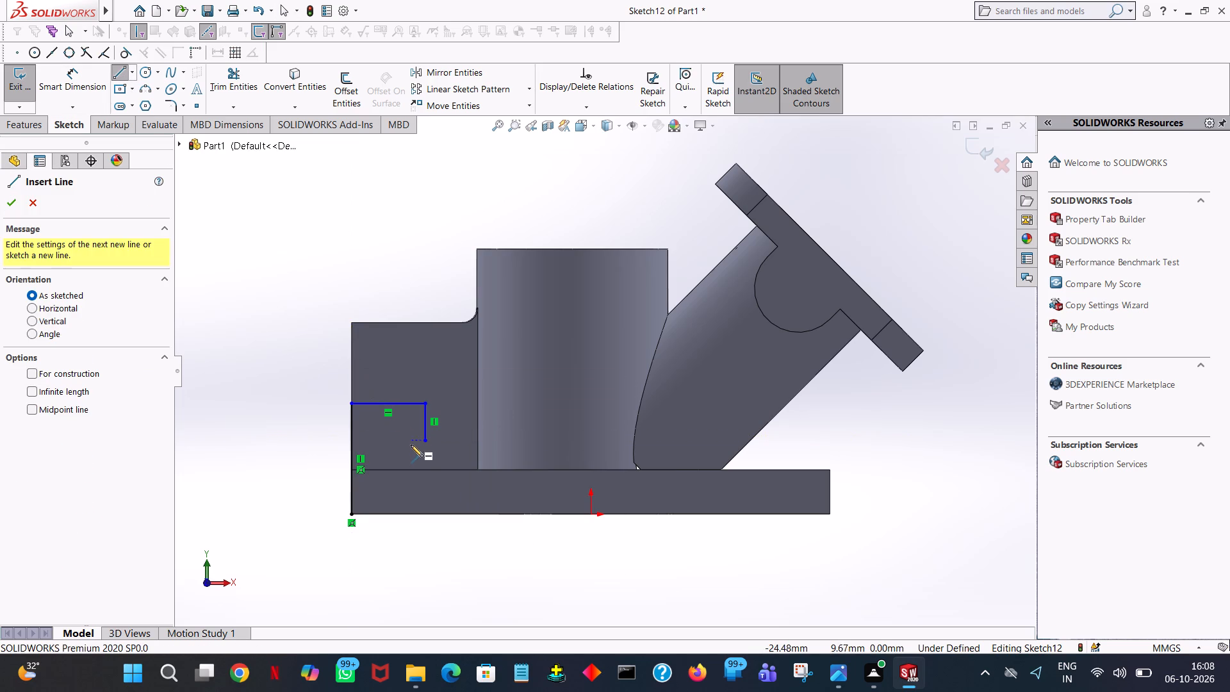
left_click(350, 442)
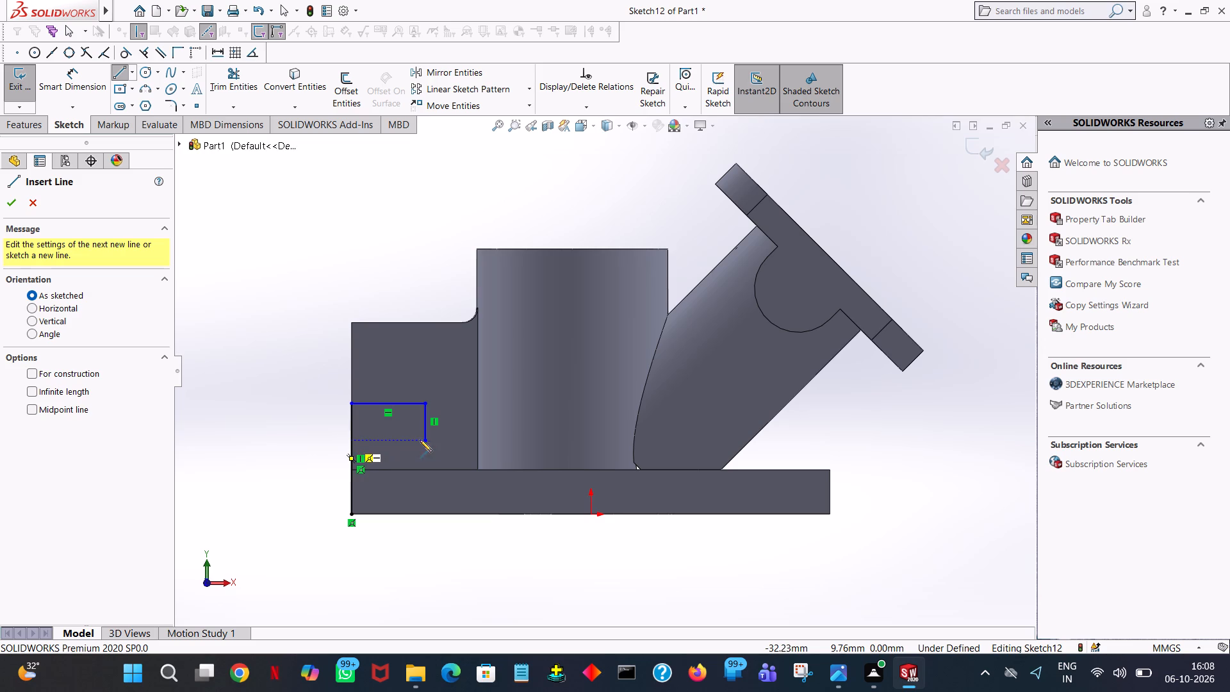
left_click(500, 440)
type("30")
key("Return")
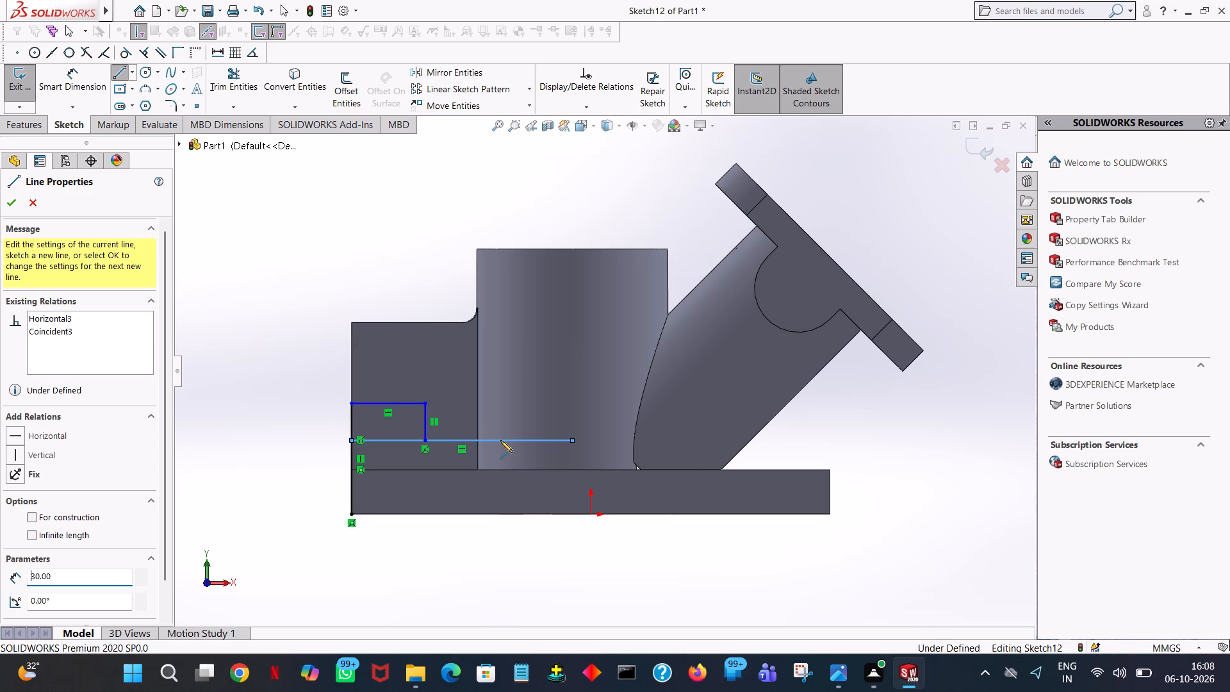
right_click(500, 440)
left_click(563, 453)
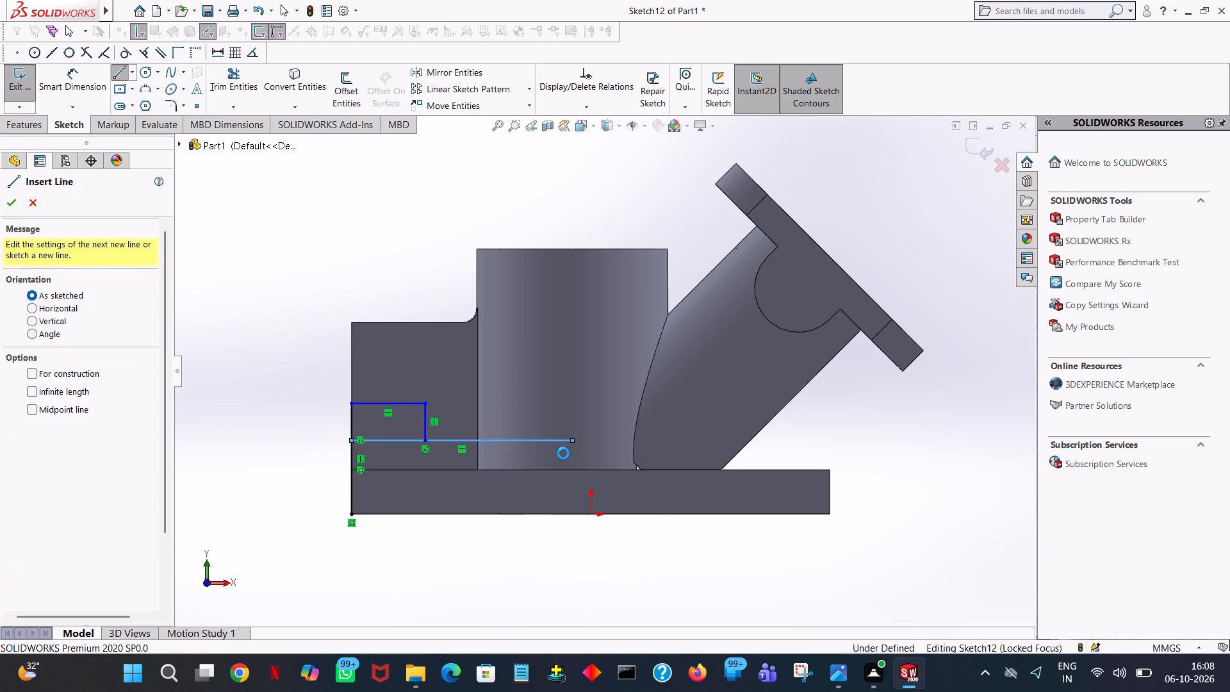
Sketch a circle of radius 6 mm centred on the free end of the 30 mm line.
left_click(143, 73)
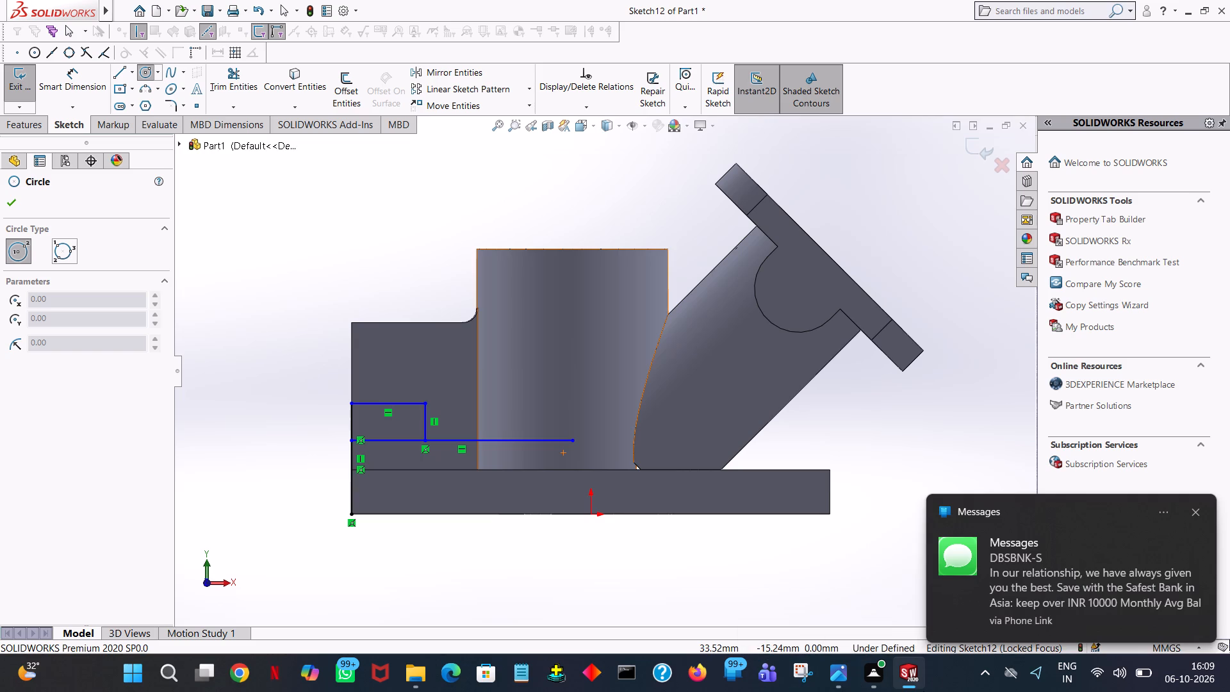
left_click(573, 441)
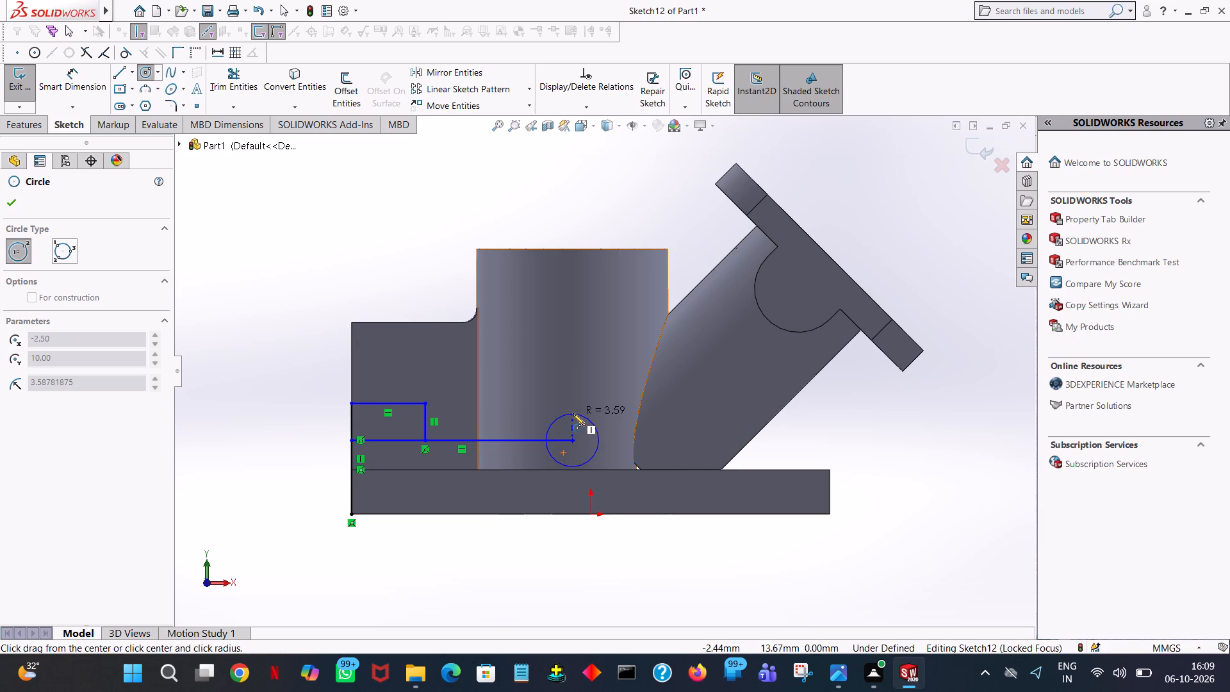
left_click(573, 413)
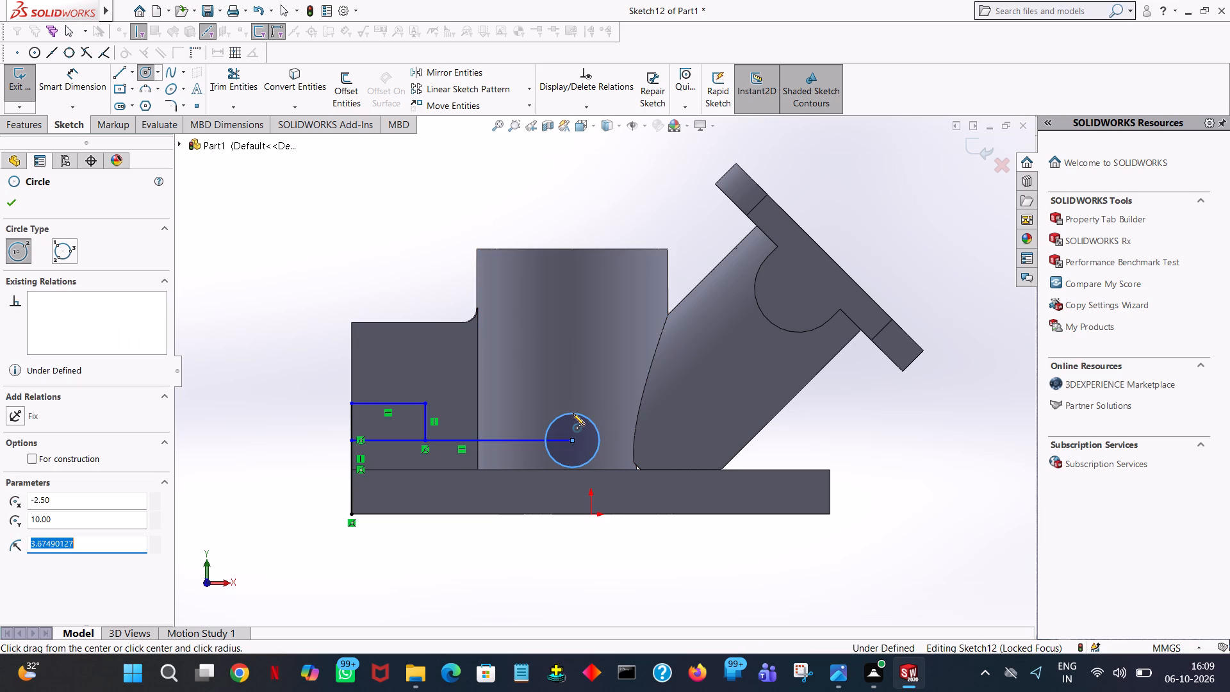
key("6")
key("Return")
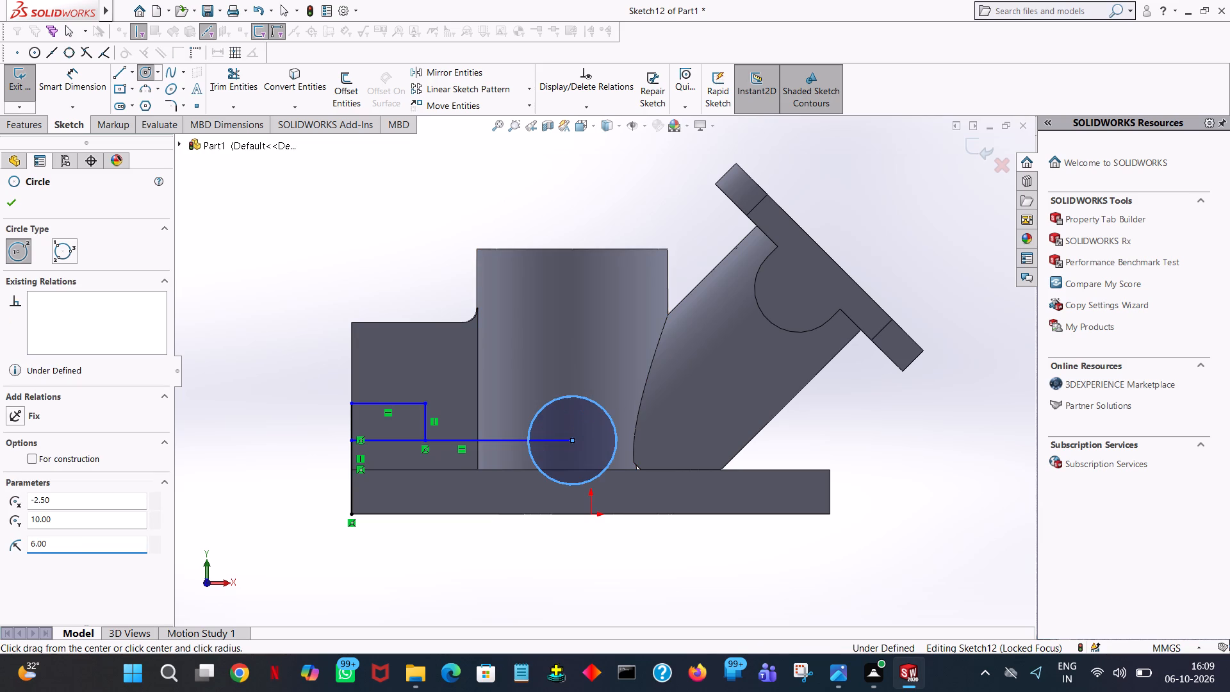
left_click(17, 208)
Sketch a 4 mm vertical line from the circle's quadrant point farthest from the upright block down to the base plate's top edge.
left_click(118, 74)
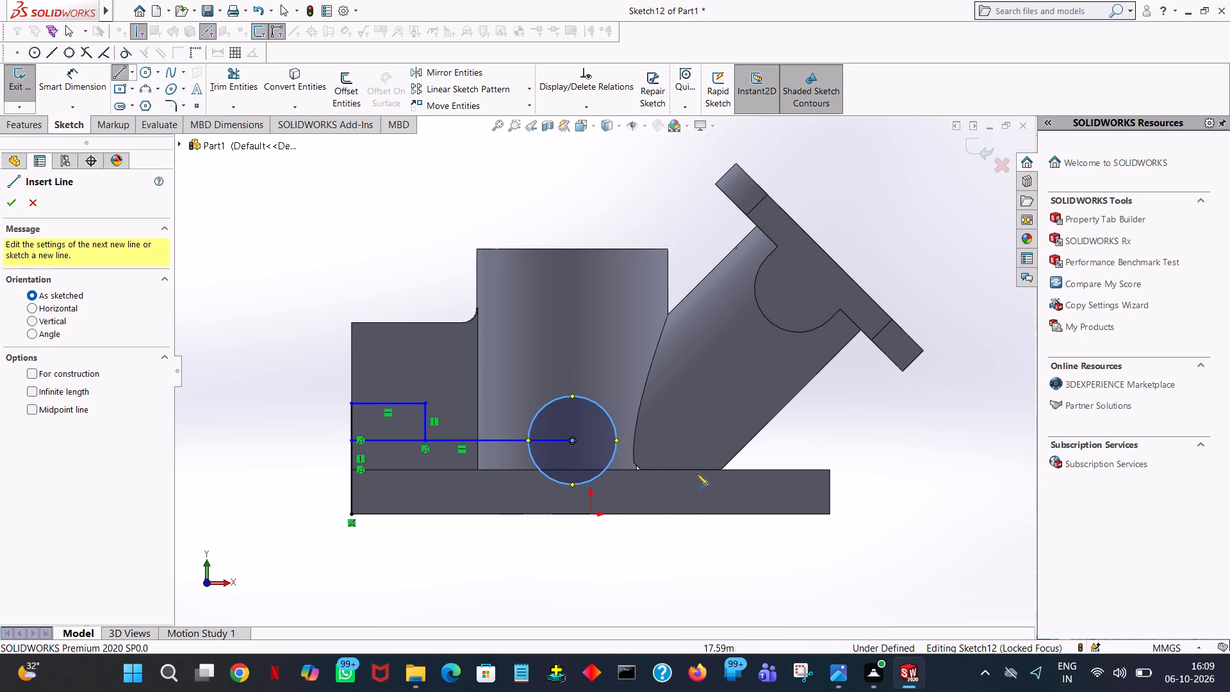
left_click(616, 441)
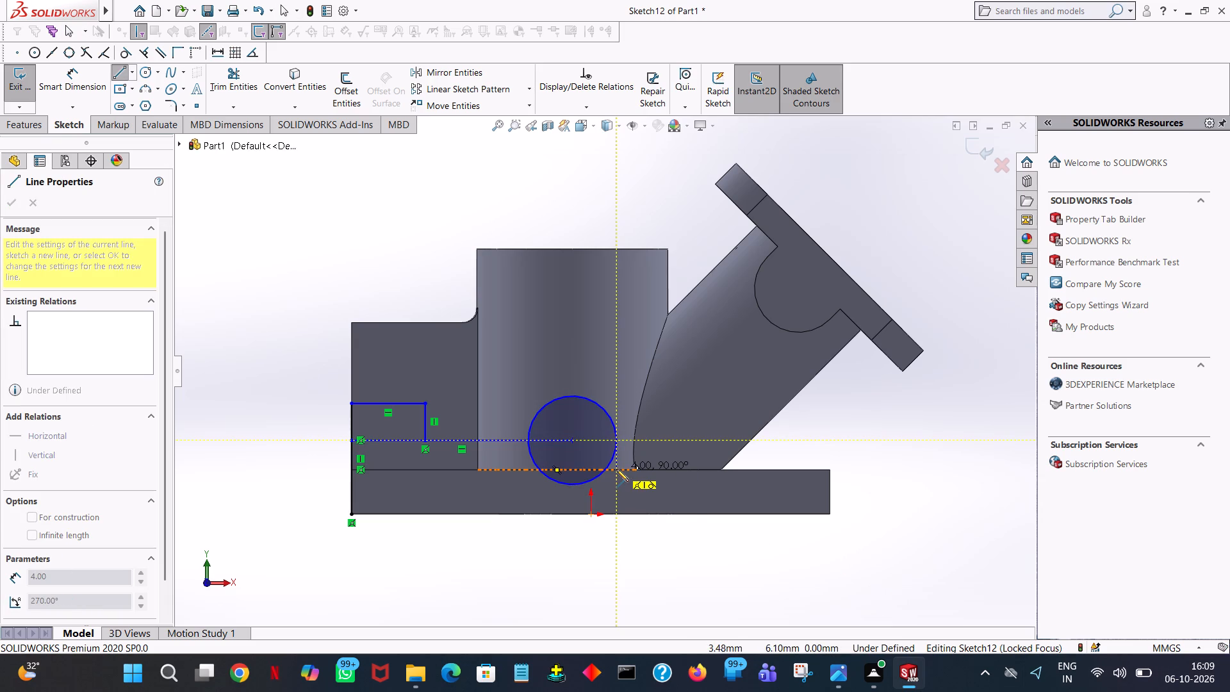
left_click(616, 469)
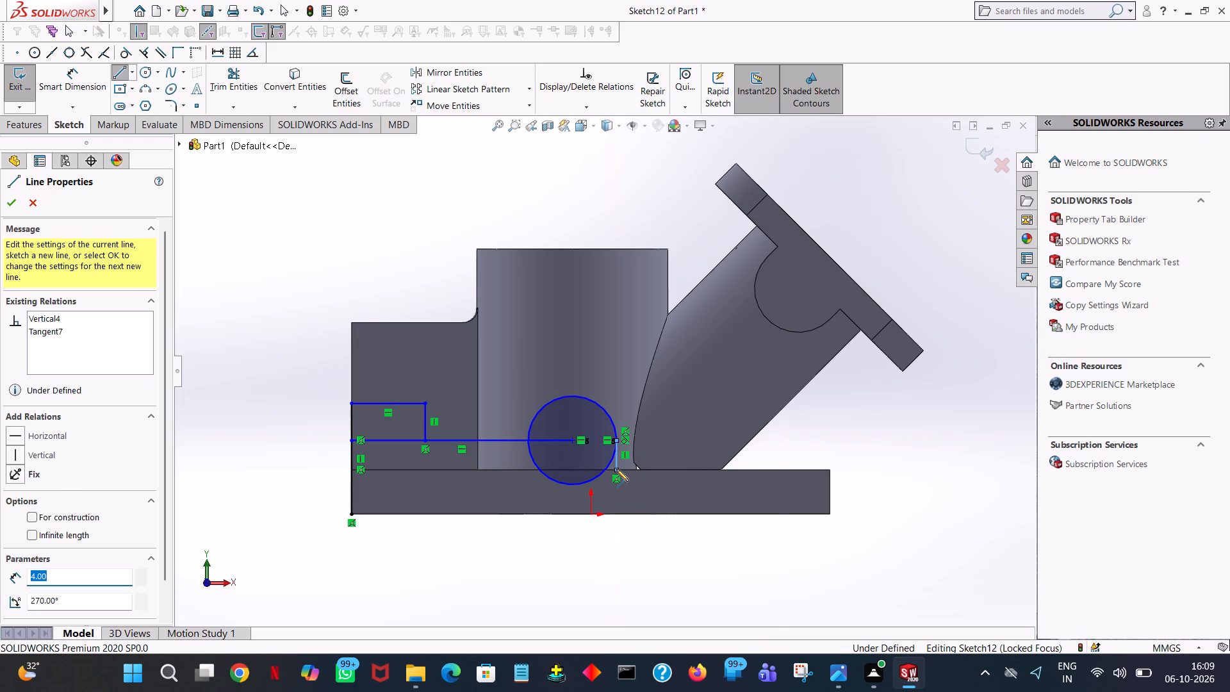
right_click(616, 469)
left_click(680, 483)
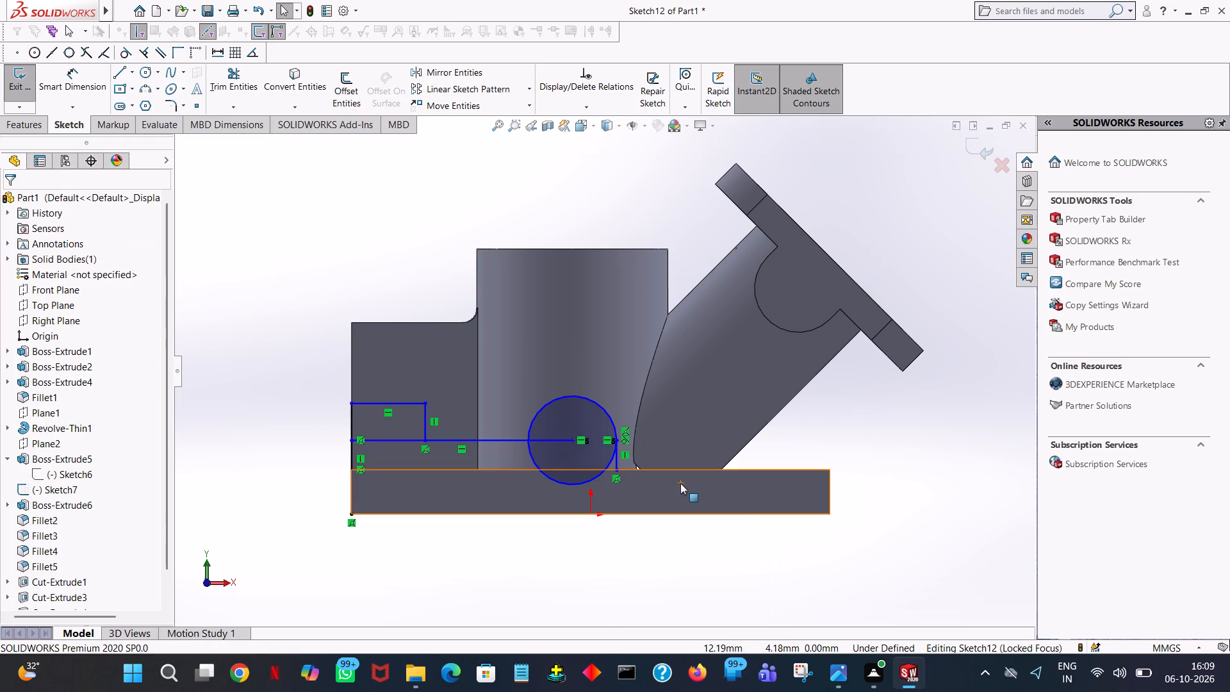
Trim away the circle's lower half and the part of the horizontal line inside the circle.
left_click(239, 69)
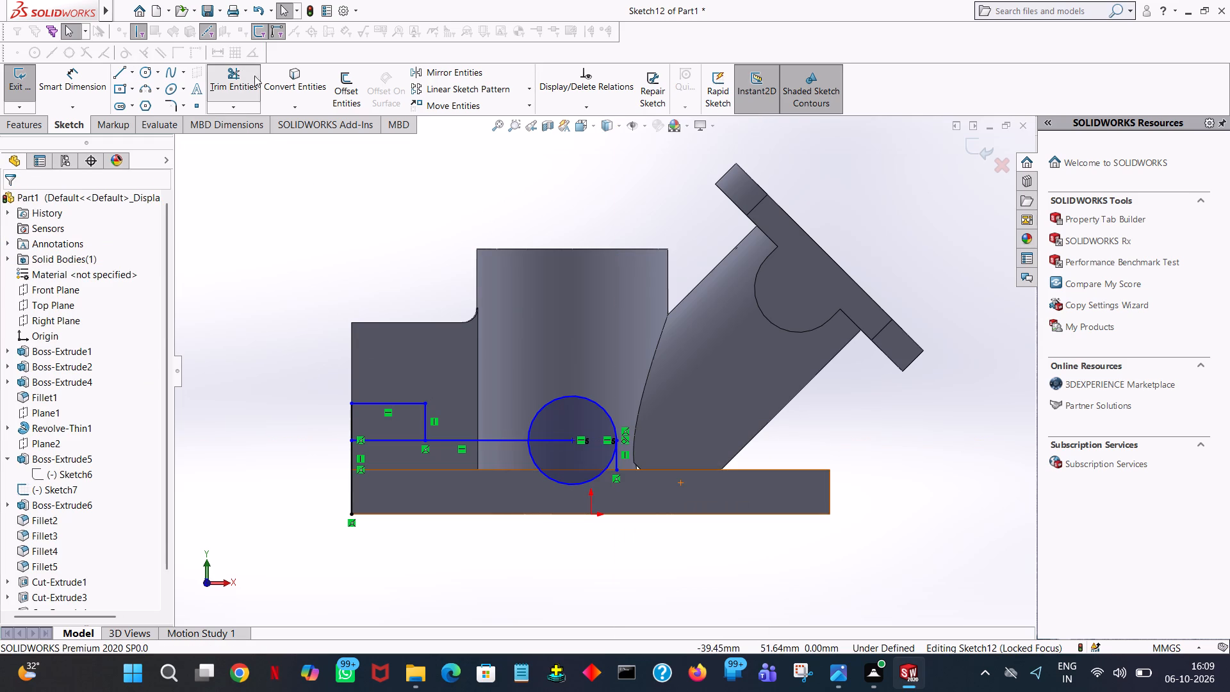
left_click(535, 461)
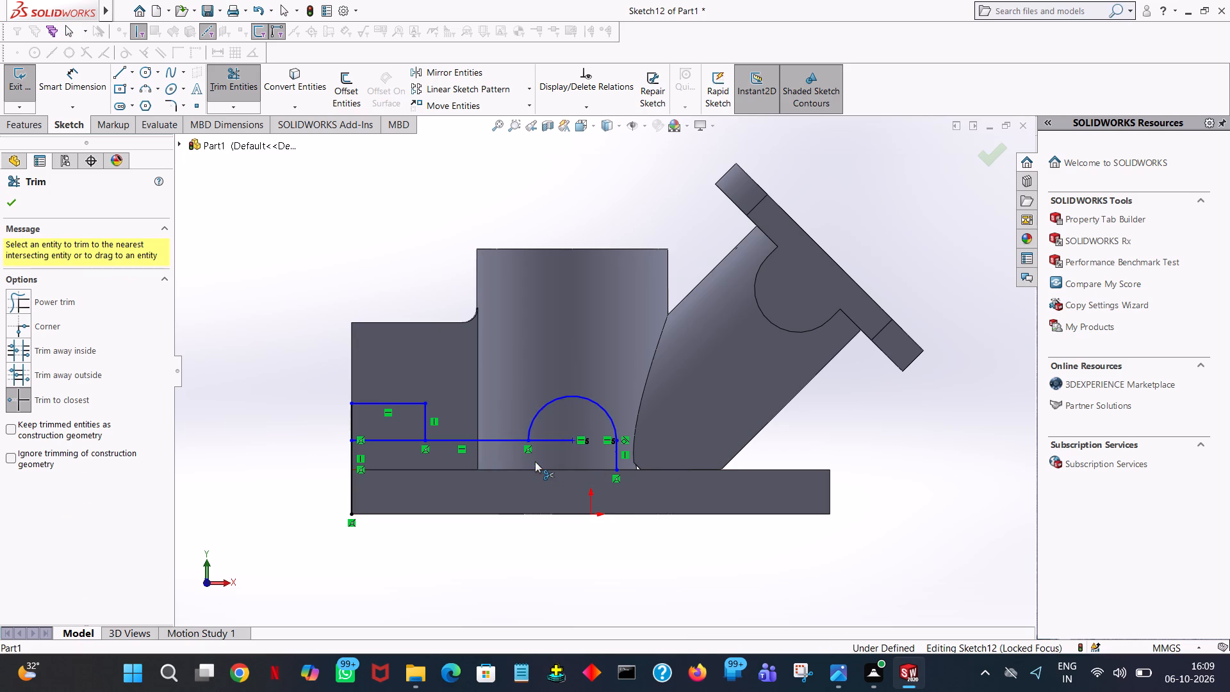
left_click(566, 441)
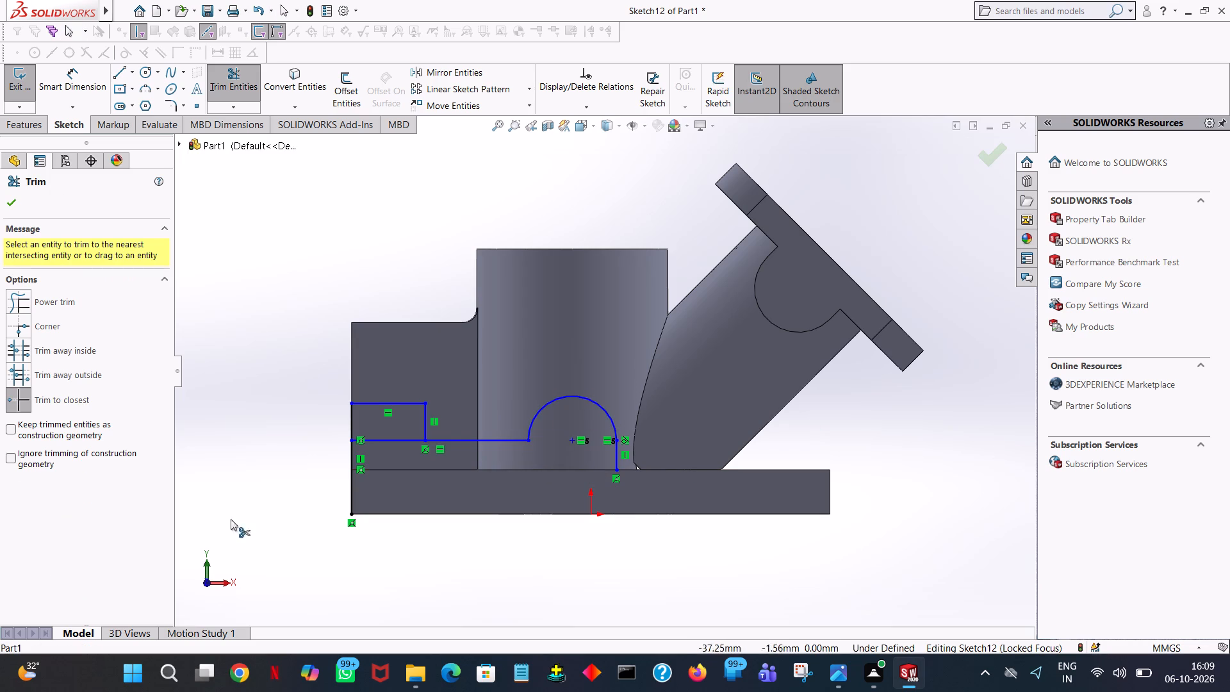
Close the profile with a 36 mm line along the base plate's bottom edge and a 6 mm vertical line up to the 4 mm line.
left_click(113, 74)
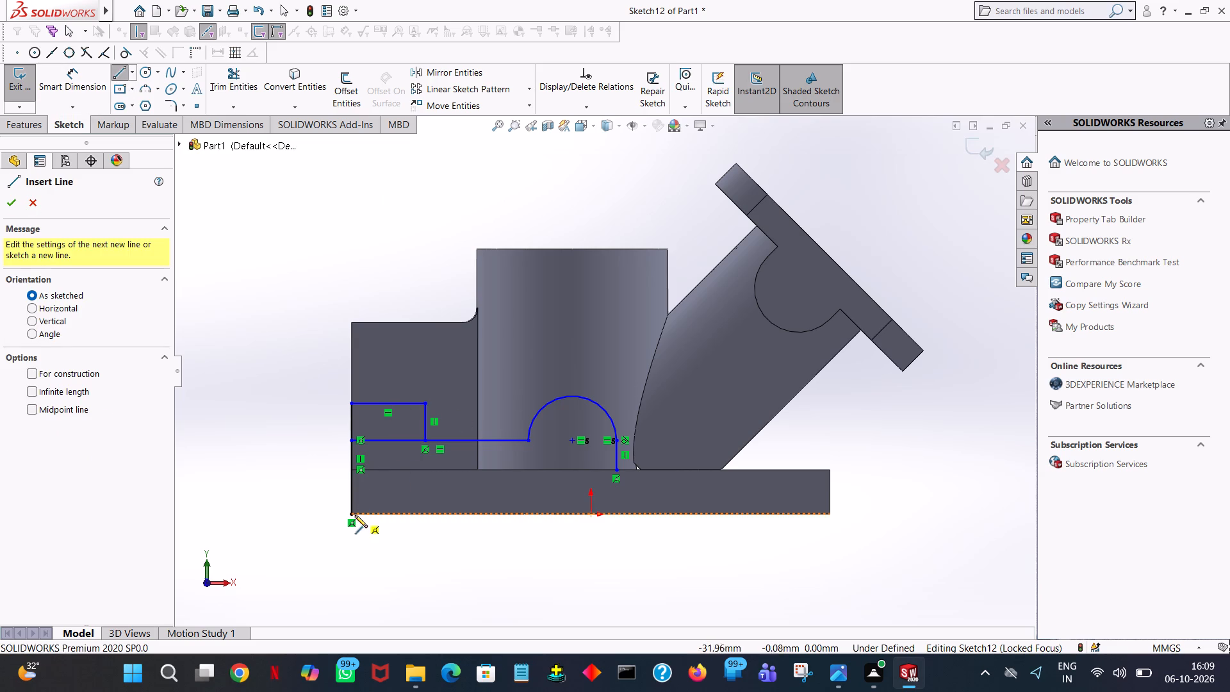
left_click(350, 516)
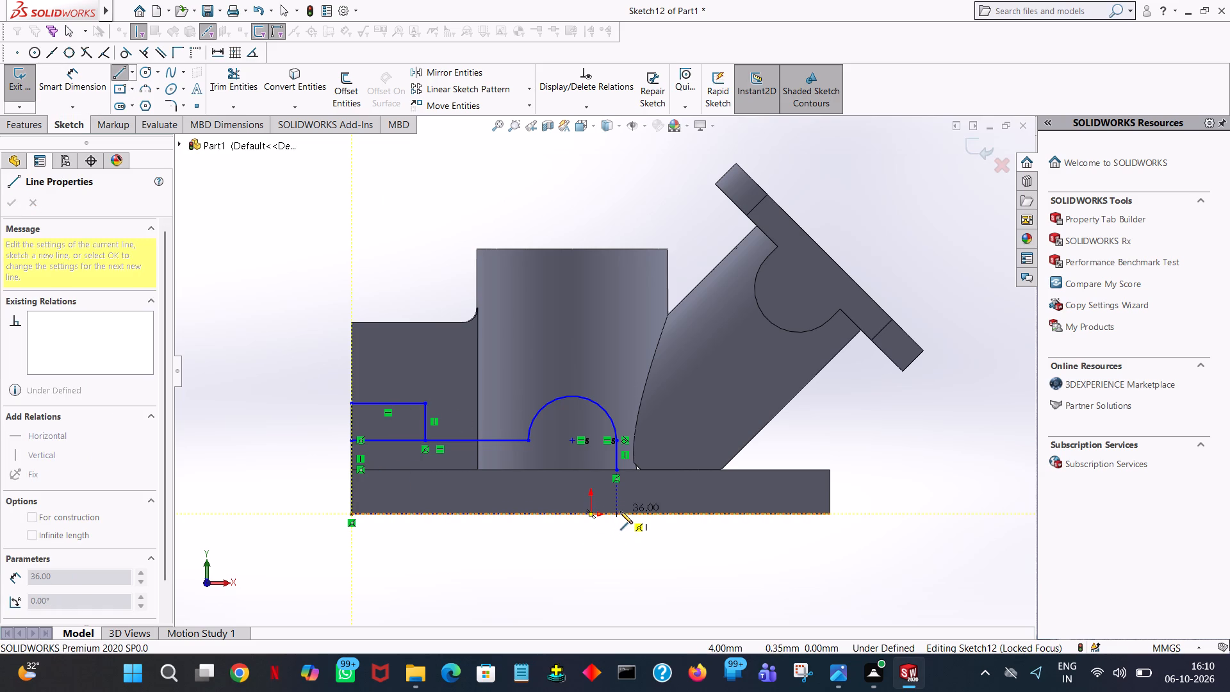
left_click(616, 515)
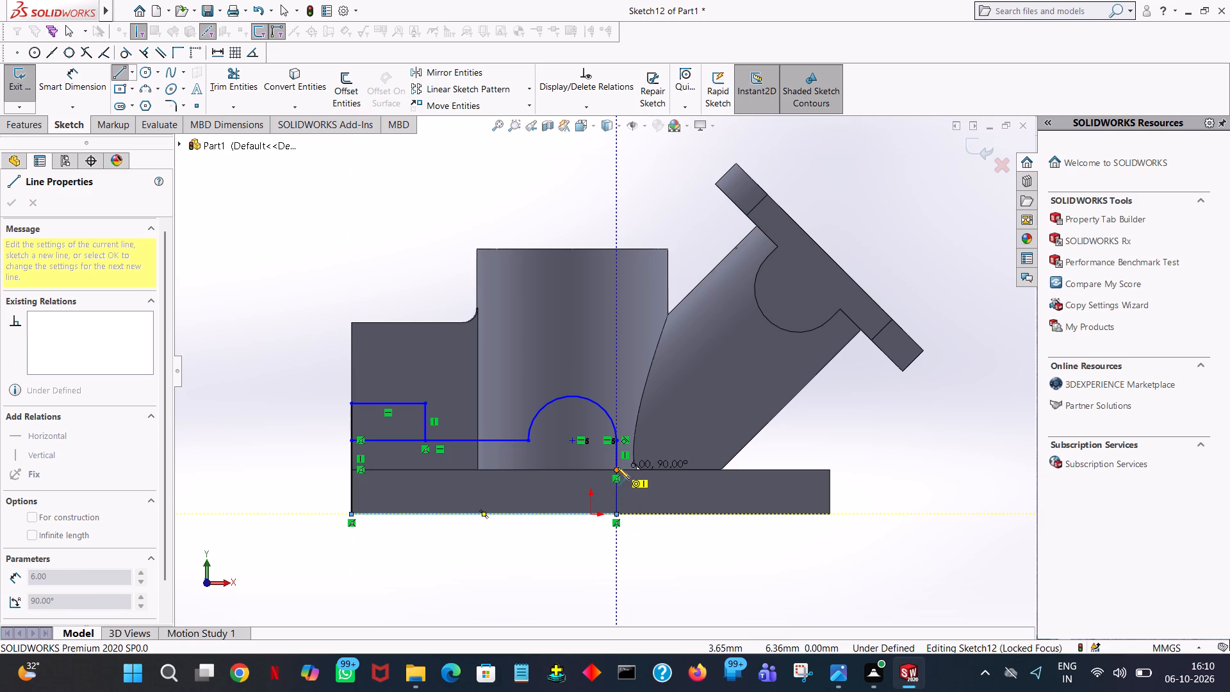
left_click(616, 471)
right_click(616, 471)
left_click(642, 483)
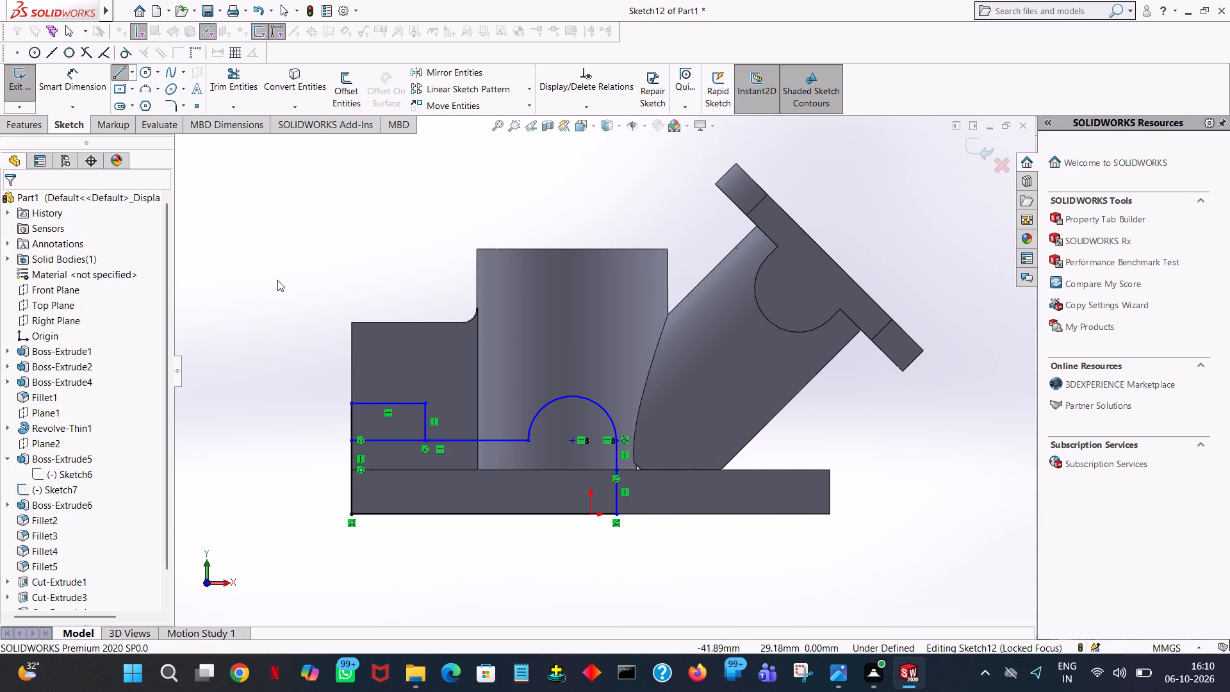
Trim the horizontal segment between the 15 mm vertical line and the 5 mm line to leave one closed stepped profile.
left_click(224, 89)
left_click(405, 440)
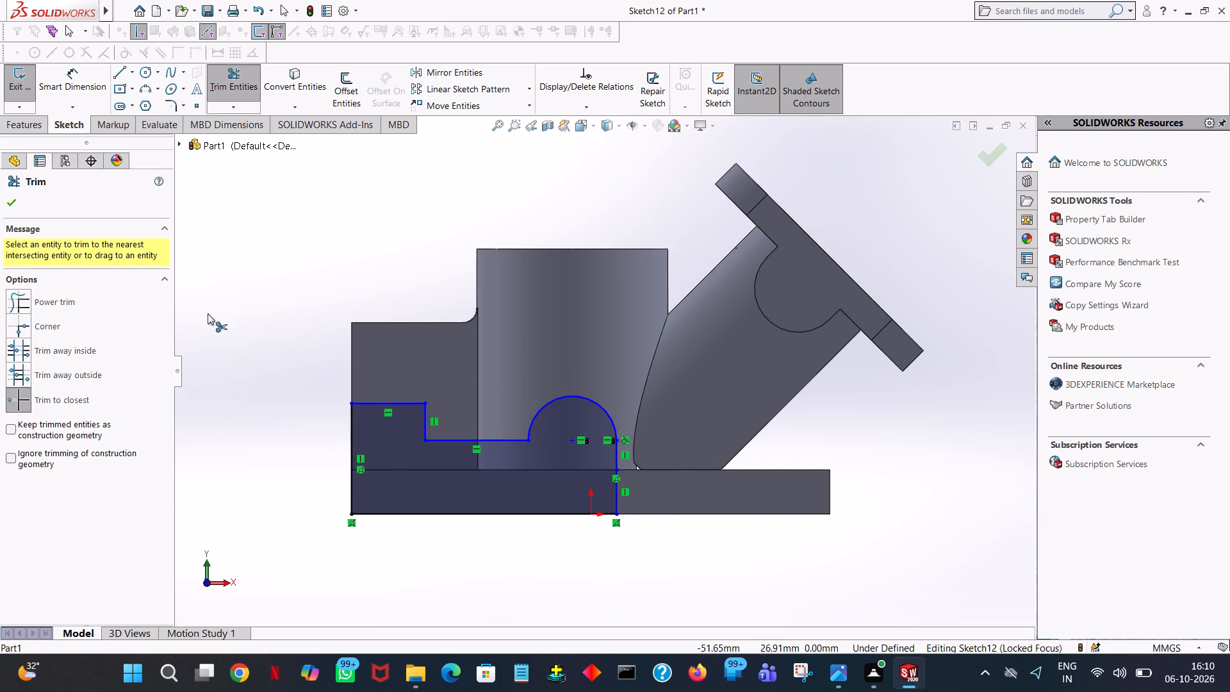
left_click(9, 201)
Extrude the closed profile as a Blind boss 35 mm in the reversed direction, across the base plate toward the upright block, with Merge result on.
middle_click_drag(363, 217, 364, 315)
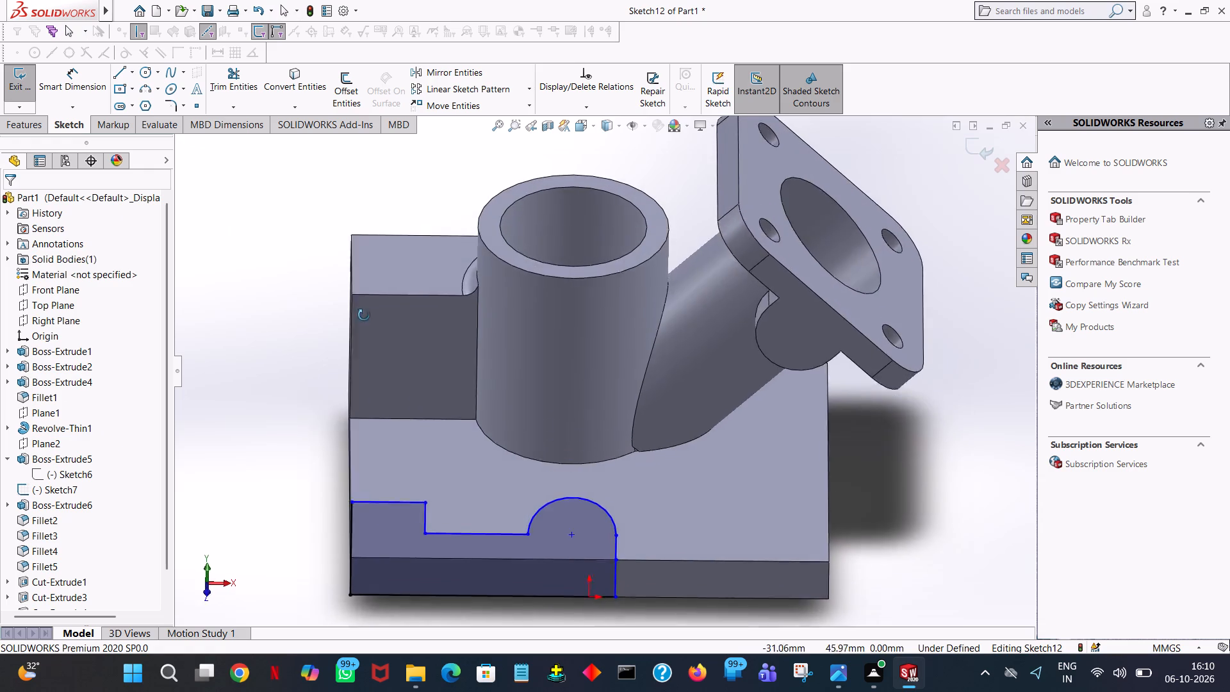
middle_click_drag(364, 315, 367, 413)
left_click(35, 132)
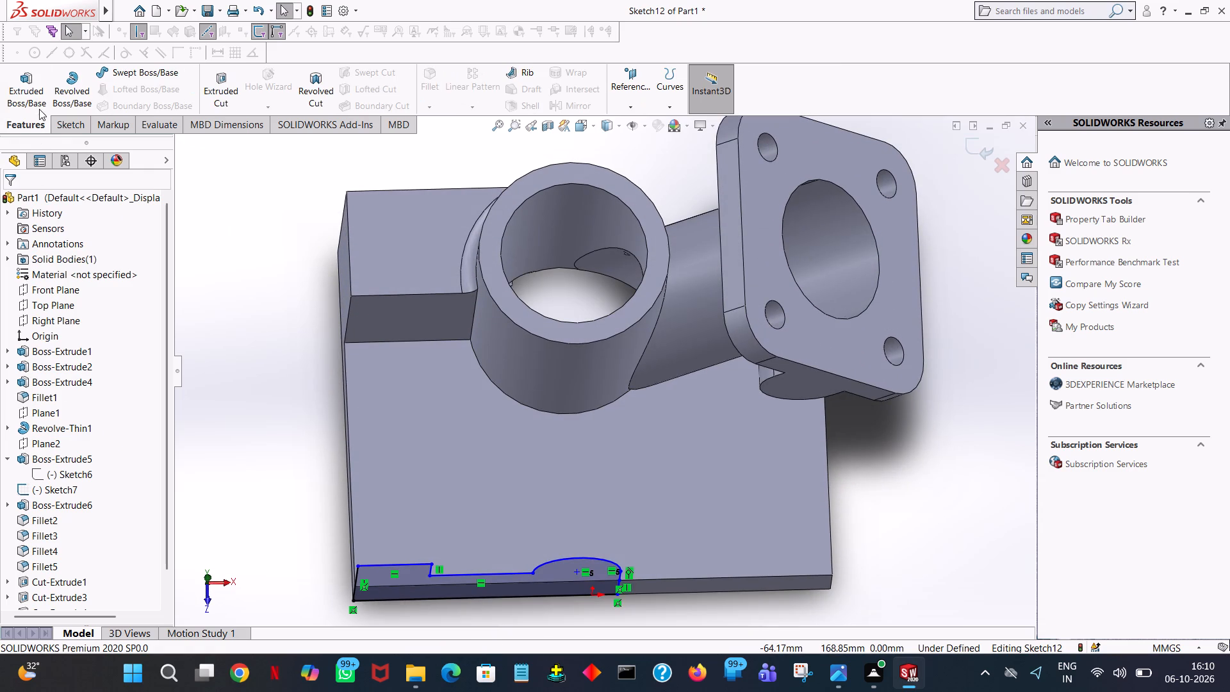
left_click(42, 97)
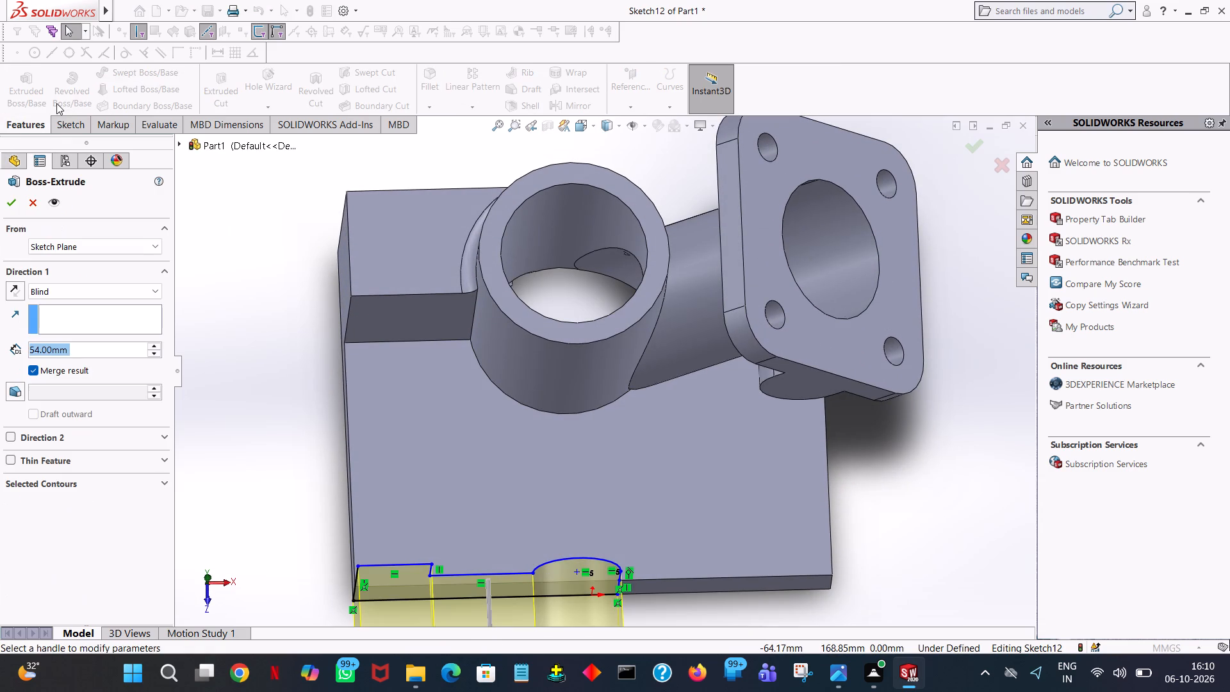
left_click(12, 292)
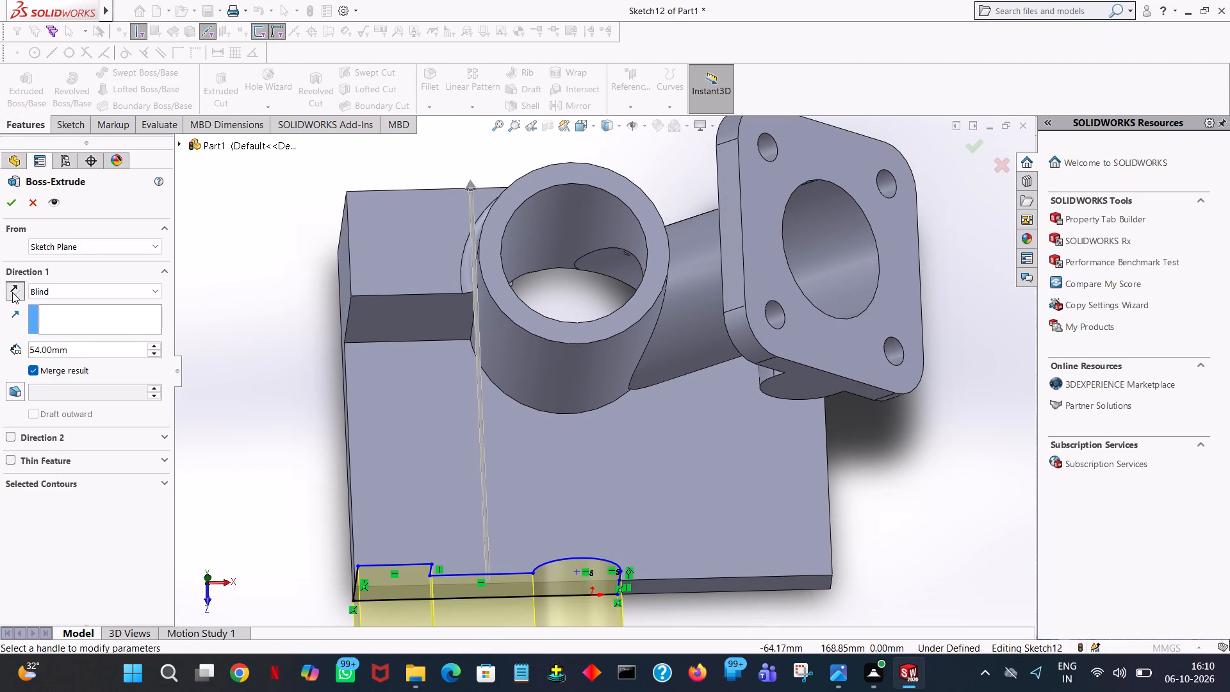
left_click(154, 355)
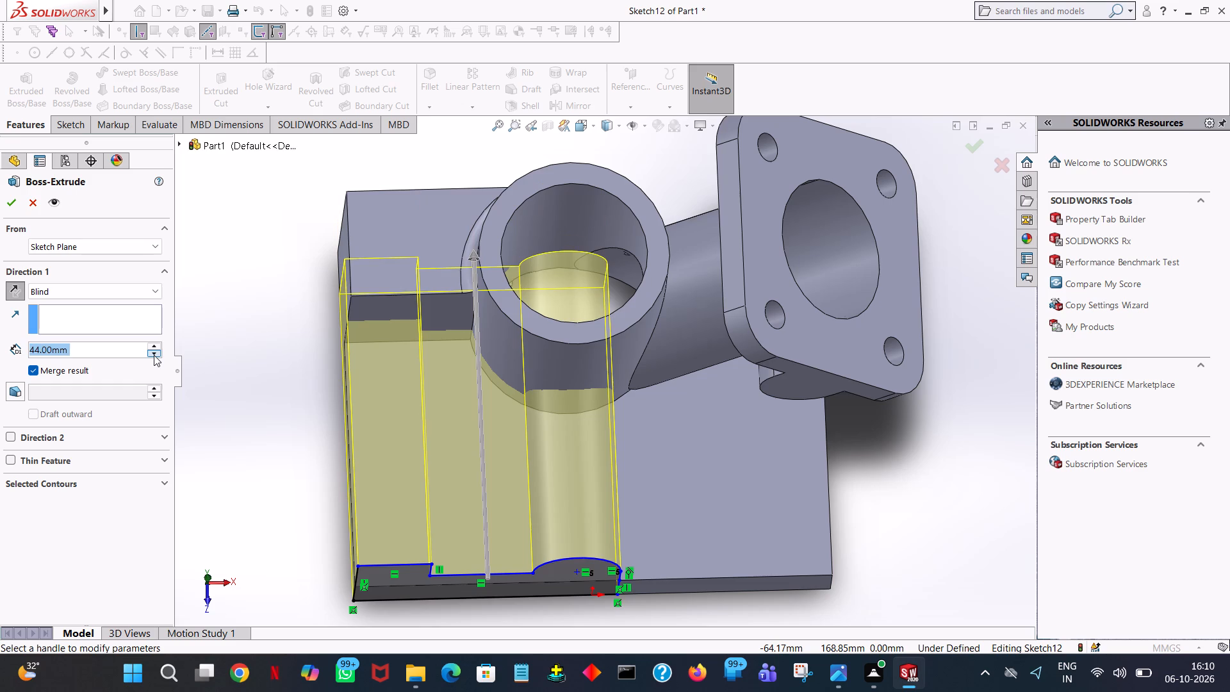
double_click(154, 355)
middle_click_drag(169, 364, 174, 474)
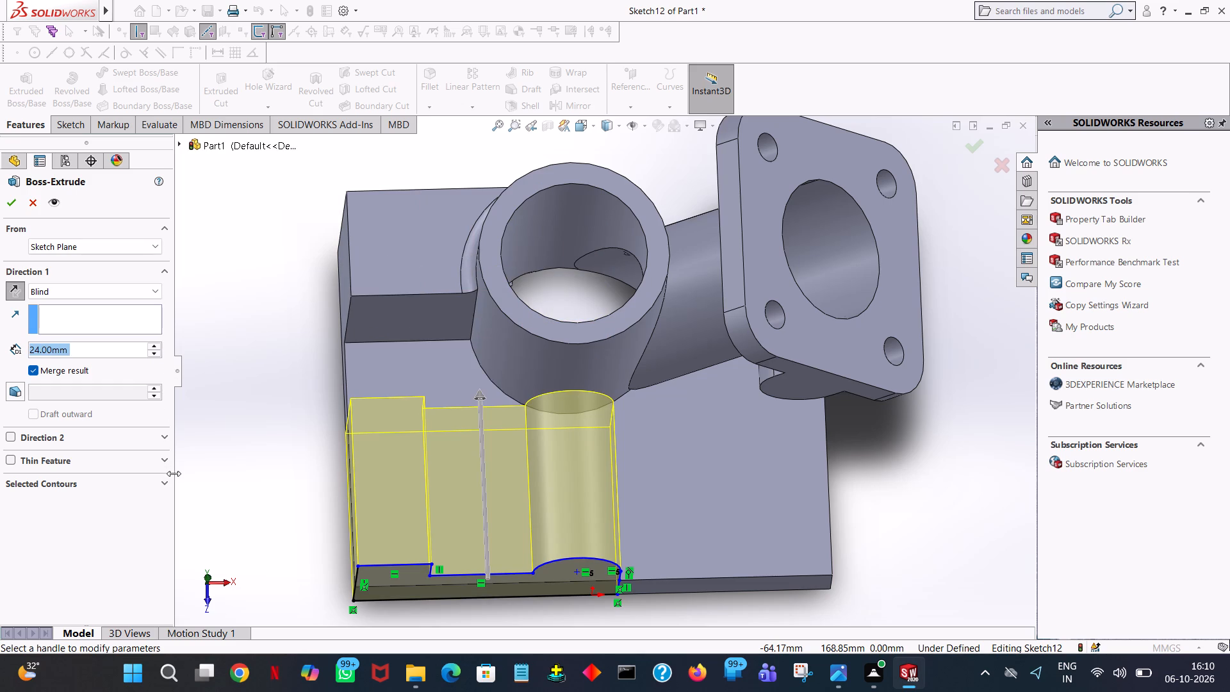
middle_click_drag(219, 374, 217, 432)
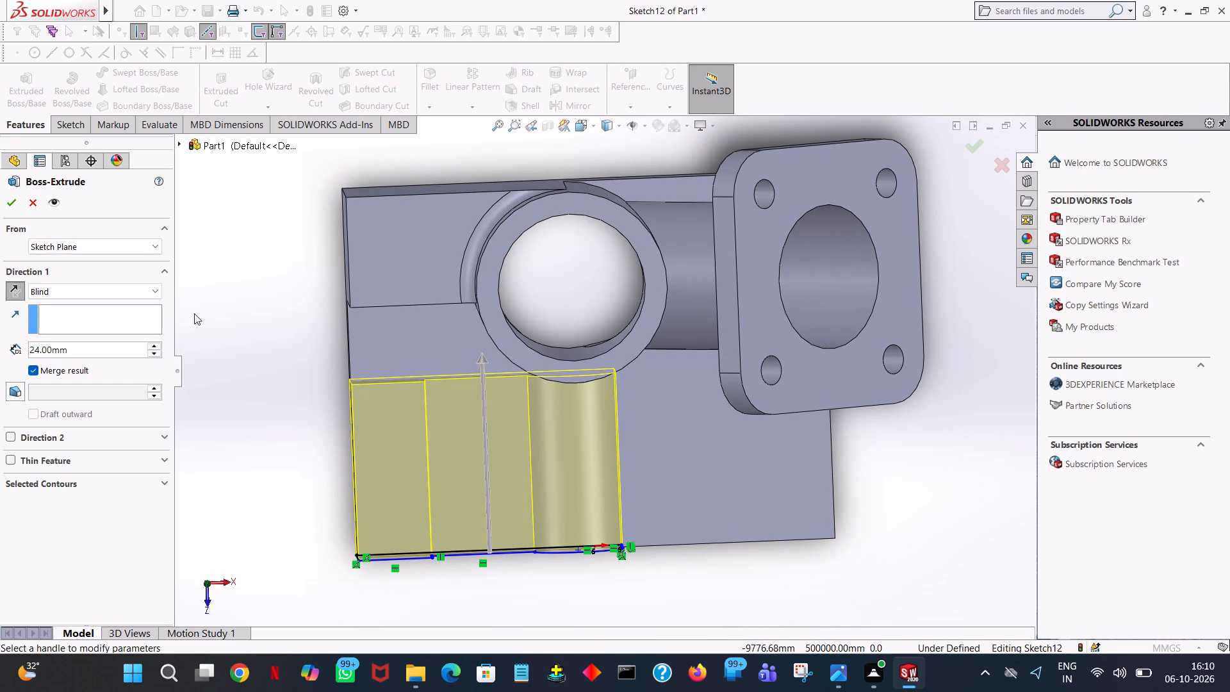
left_click(155, 347)
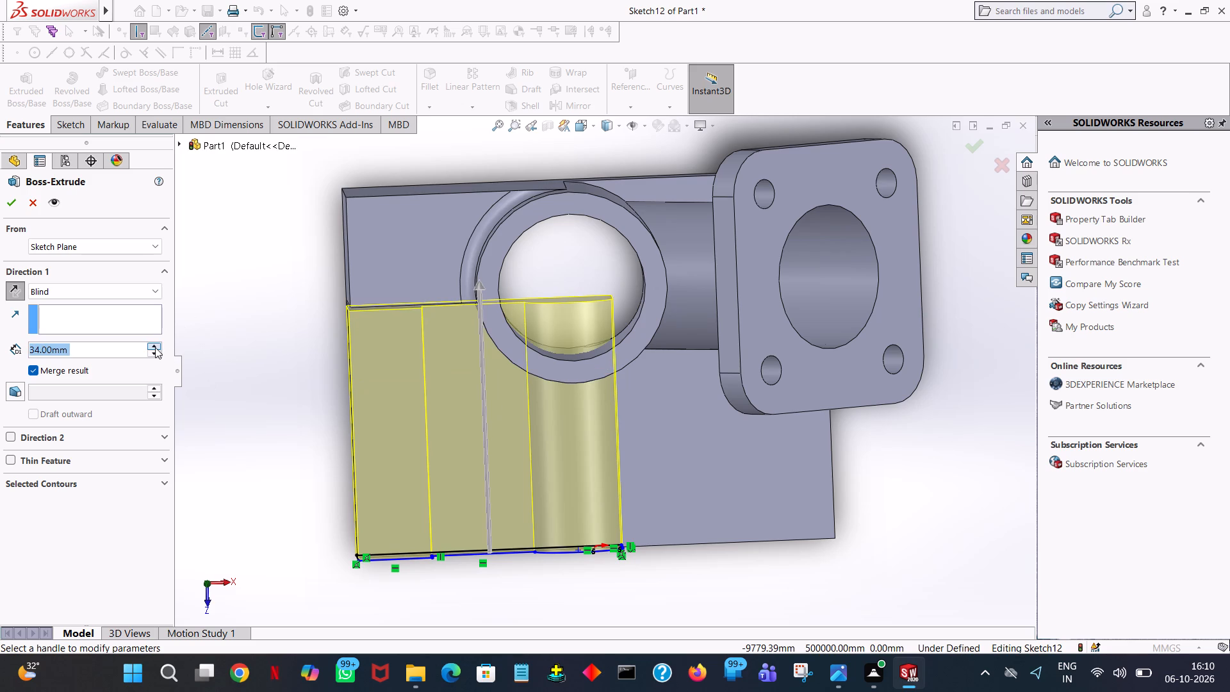
middle_click_drag(290, 389, 343, 328)
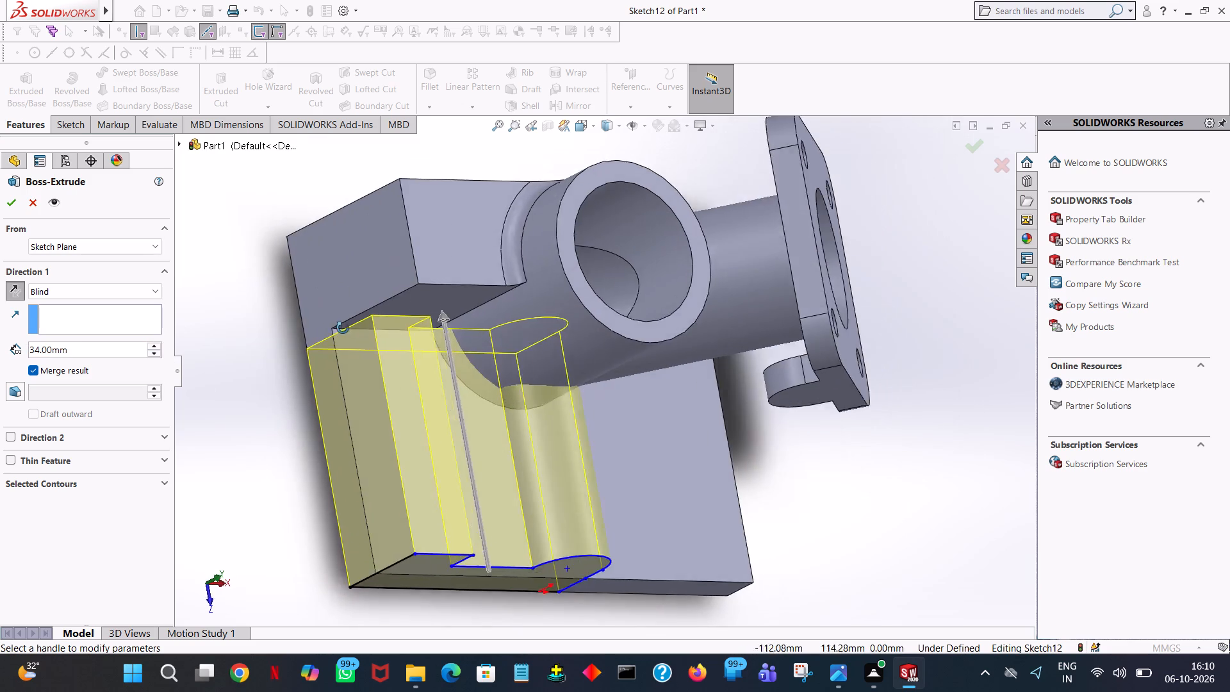
middle_click_drag(343, 328, 373, 358)
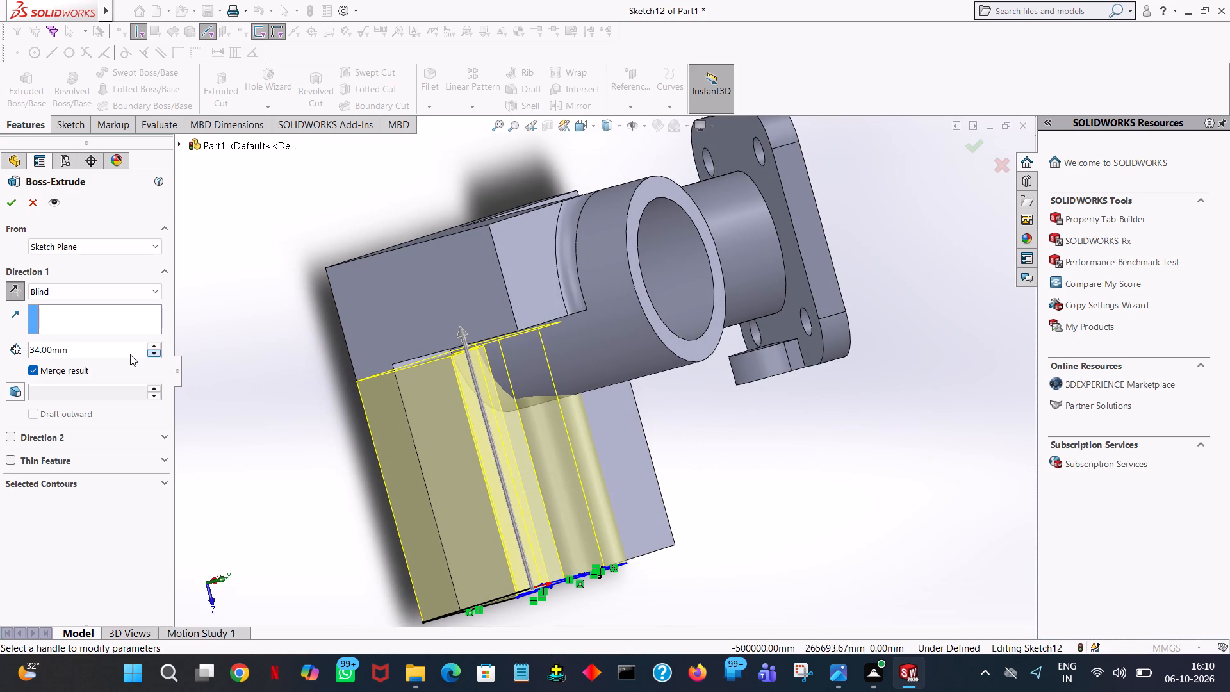
double_click(122, 348)
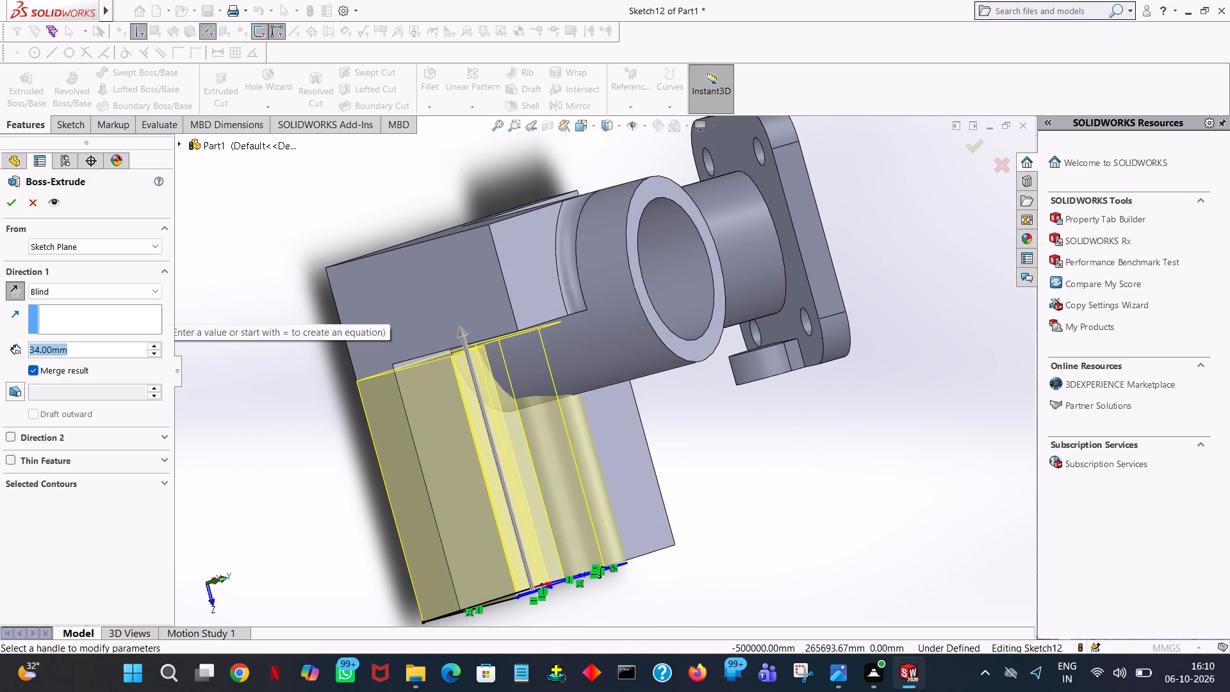
type("35")
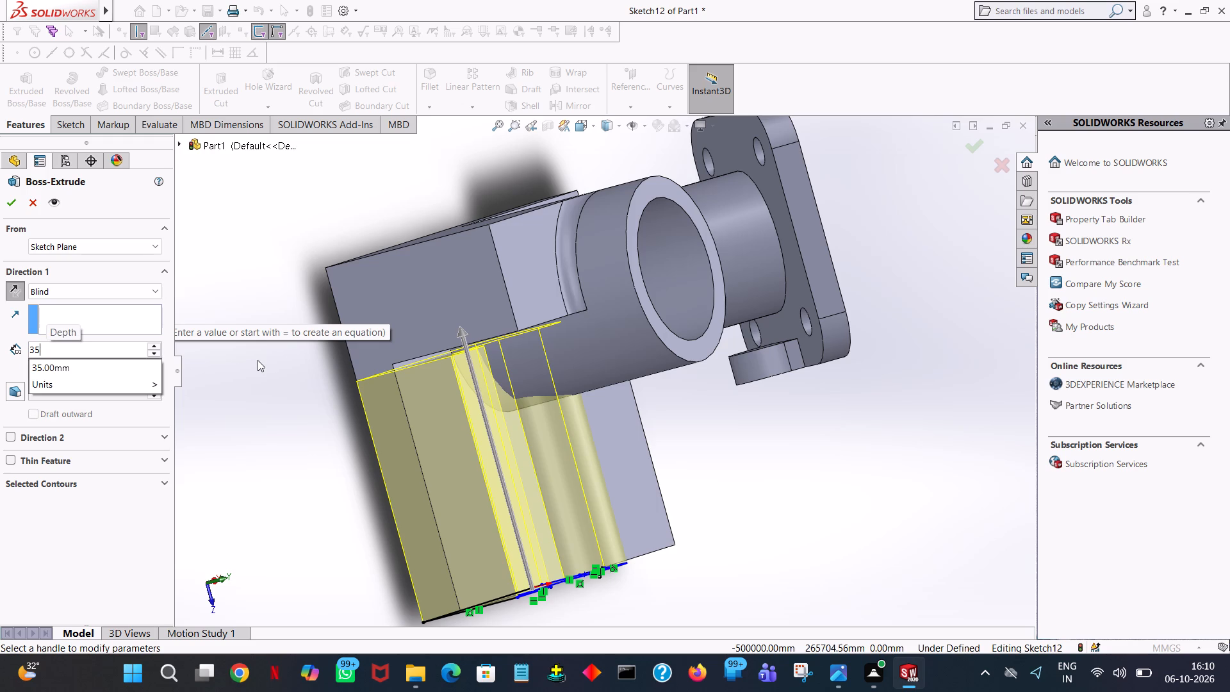
left_click(258, 360)
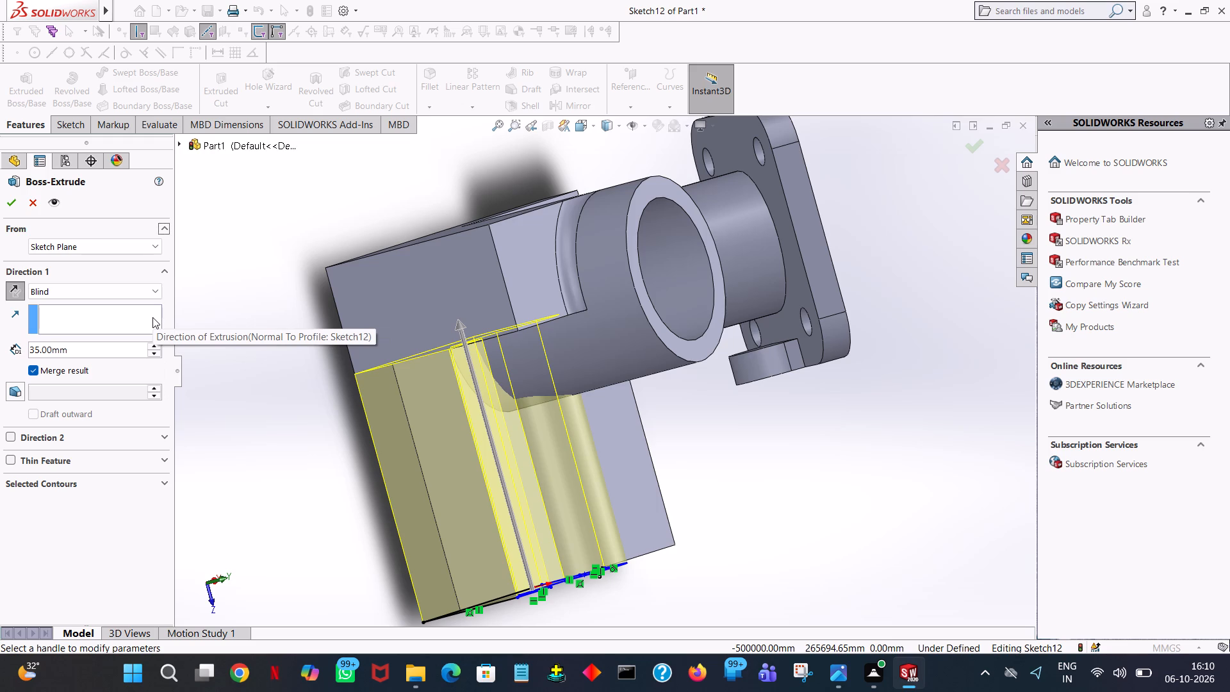
left_click(6, 205)
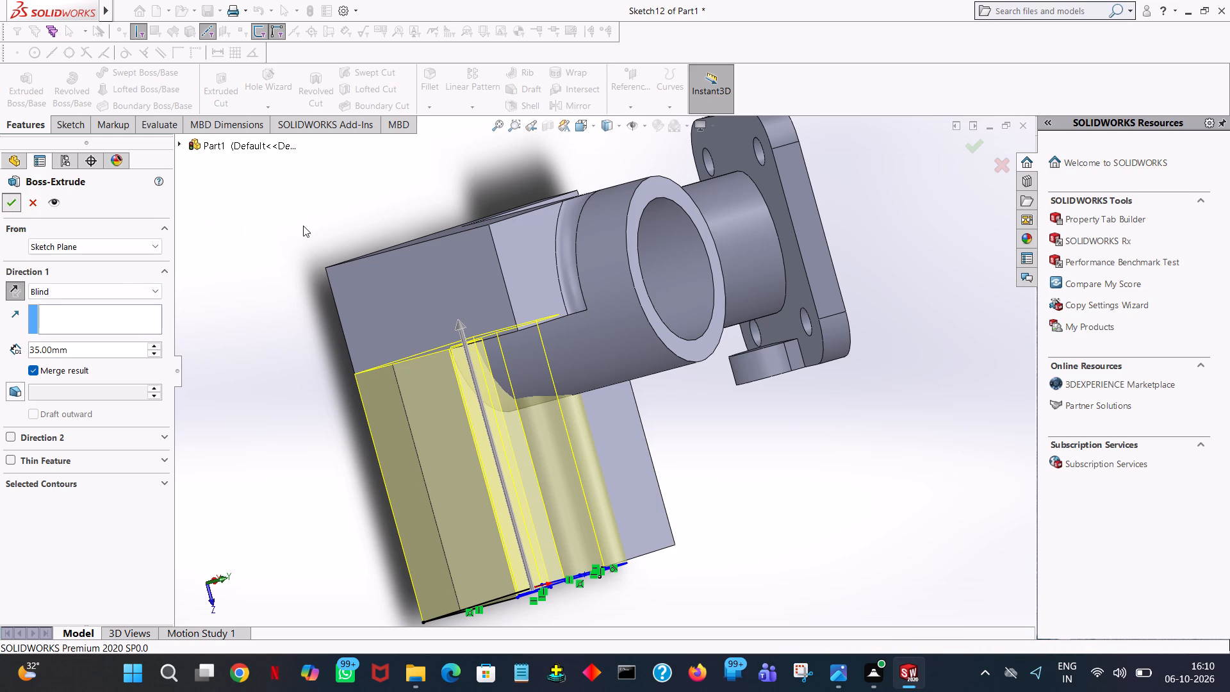
left_click(303, 226)
middle_click_drag(332, 270, 246, 162)
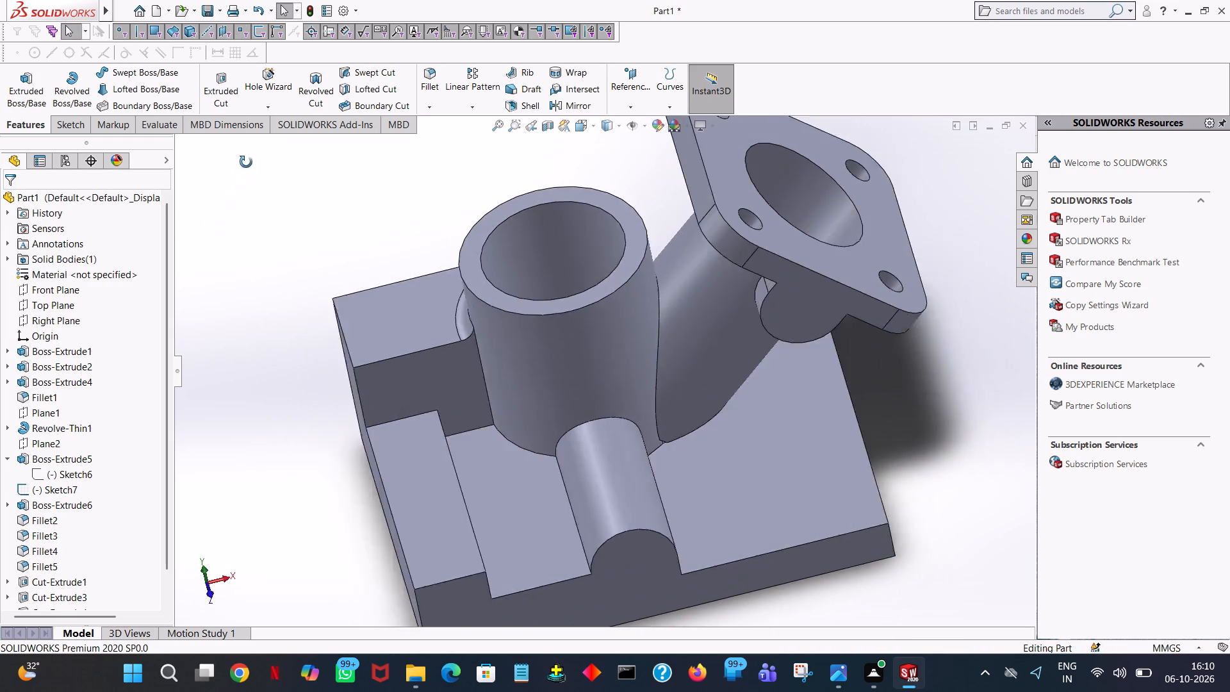
Examine the new round-topped boss and its junction with the base plate and upright cylinder from several angles.
middle_click_drag(246, 162, 284, 104)
middle_click_drag(924, 498, 854, 462)
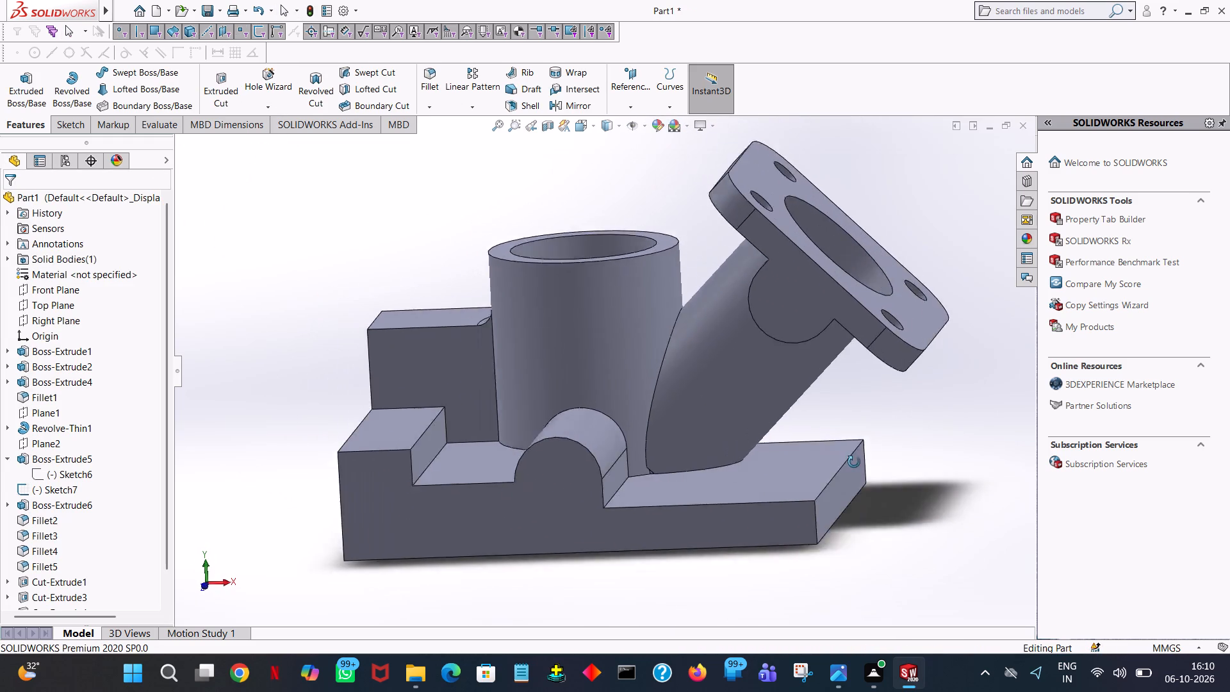
middle_click_drag(854, 462, 860, 445)
middle_click_drag(575, 582, 619, 607)
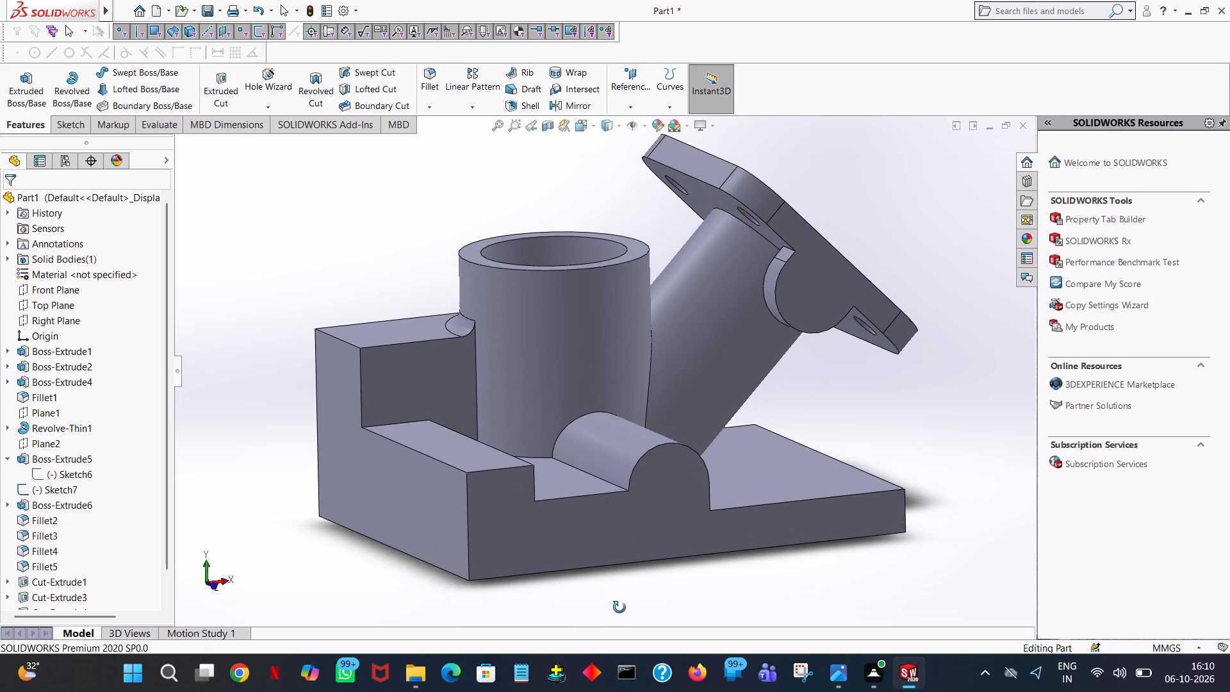
middle_click_drag(619, 607, 631, 589)
middle_click_drag(631, 589, 529, 623)
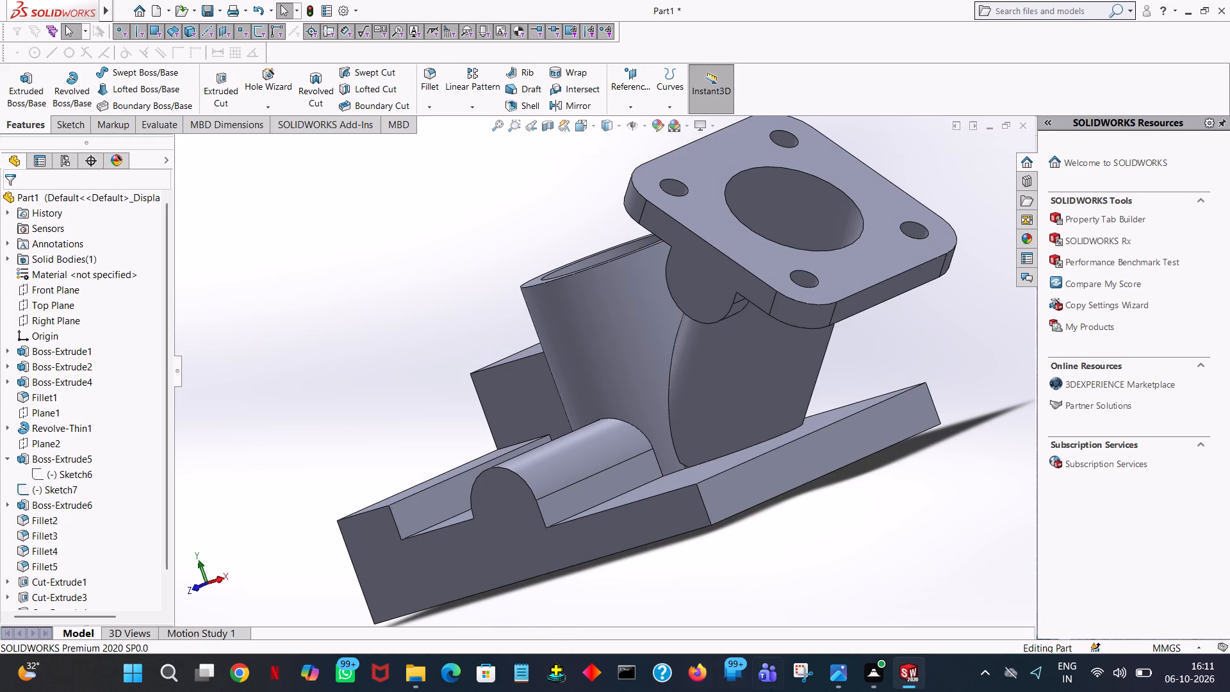
middle_click_drag(874, 541, 898, 523)
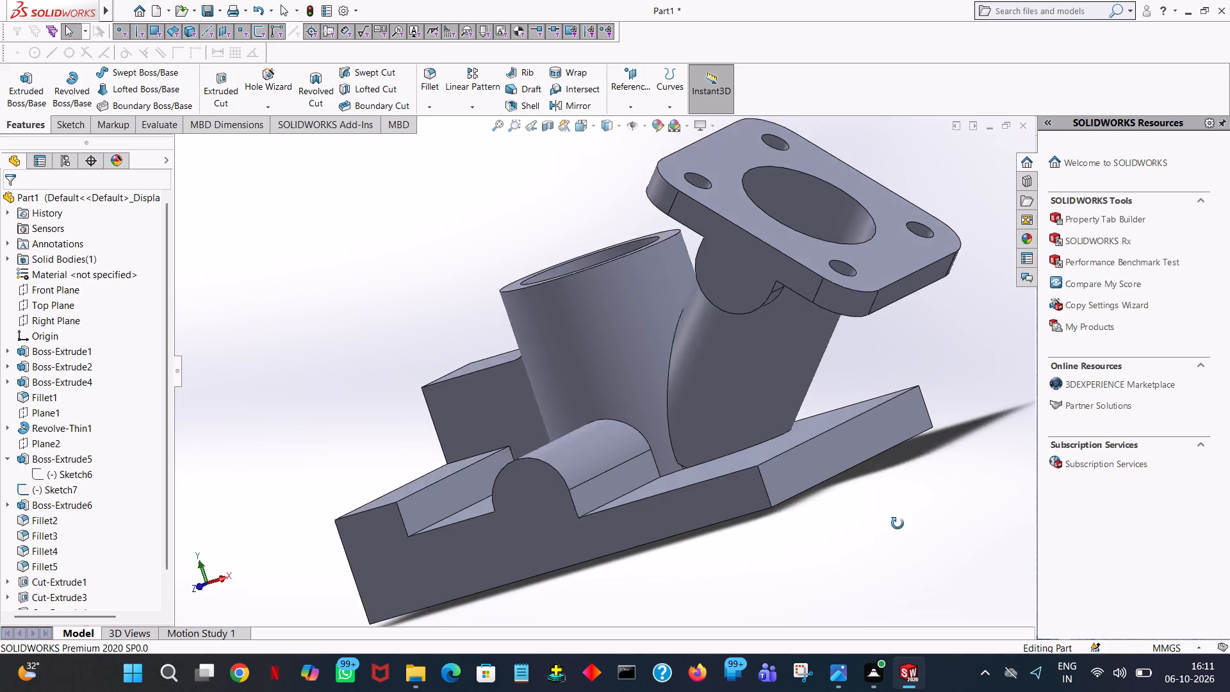
middle_click_drag(898, 523, 921, 489)
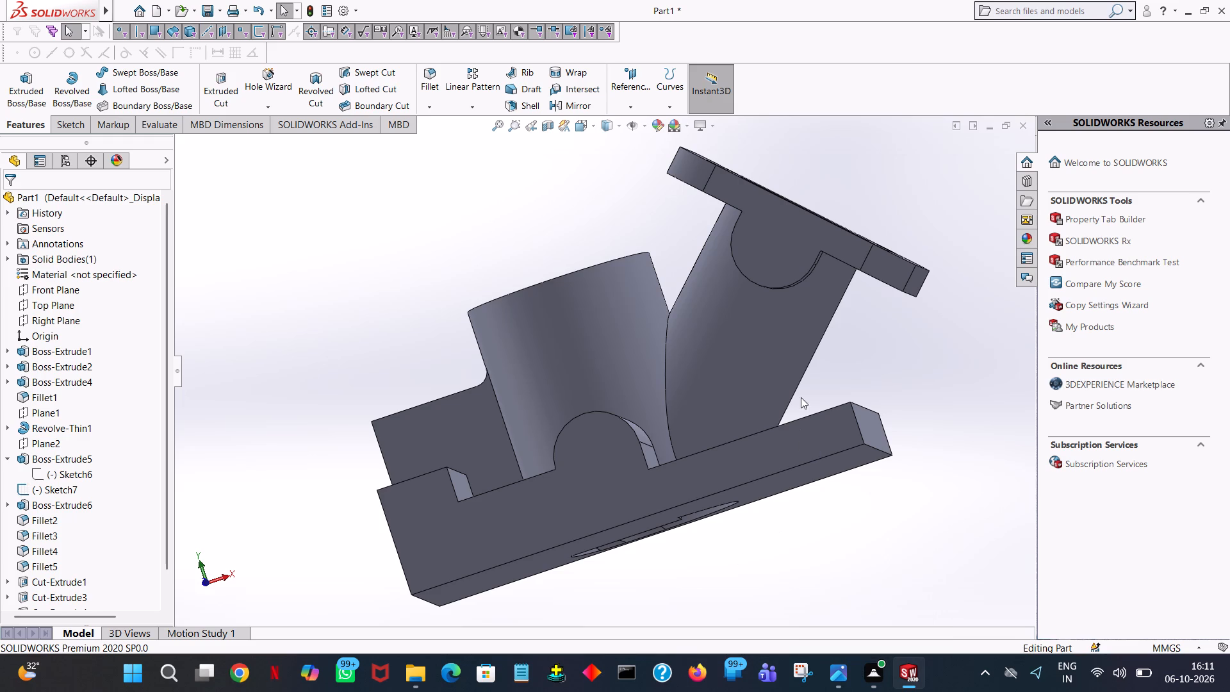
middle_click_drag(924, 359, 950, 427)
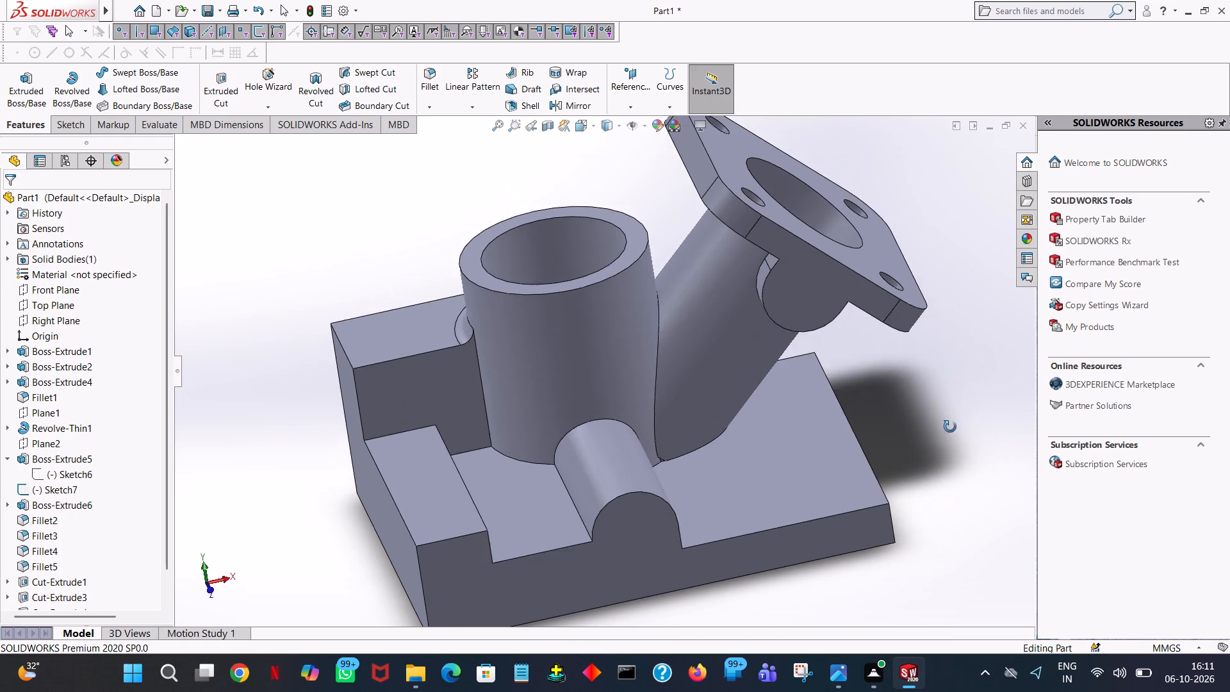
middle_click_drag(950, 427, 947, 421)
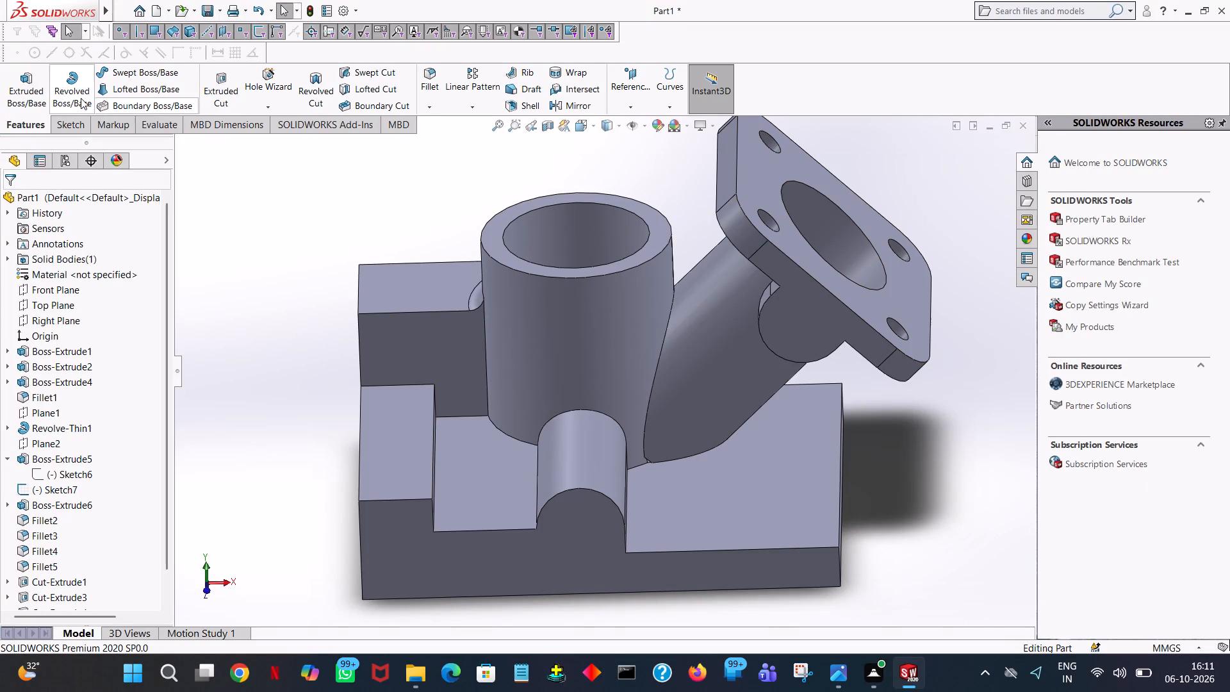
Start an Extruded Cut on the boss's front end face and sketch a 2 mm radius circle concentric with its rounded top.
left_click(216, 89)
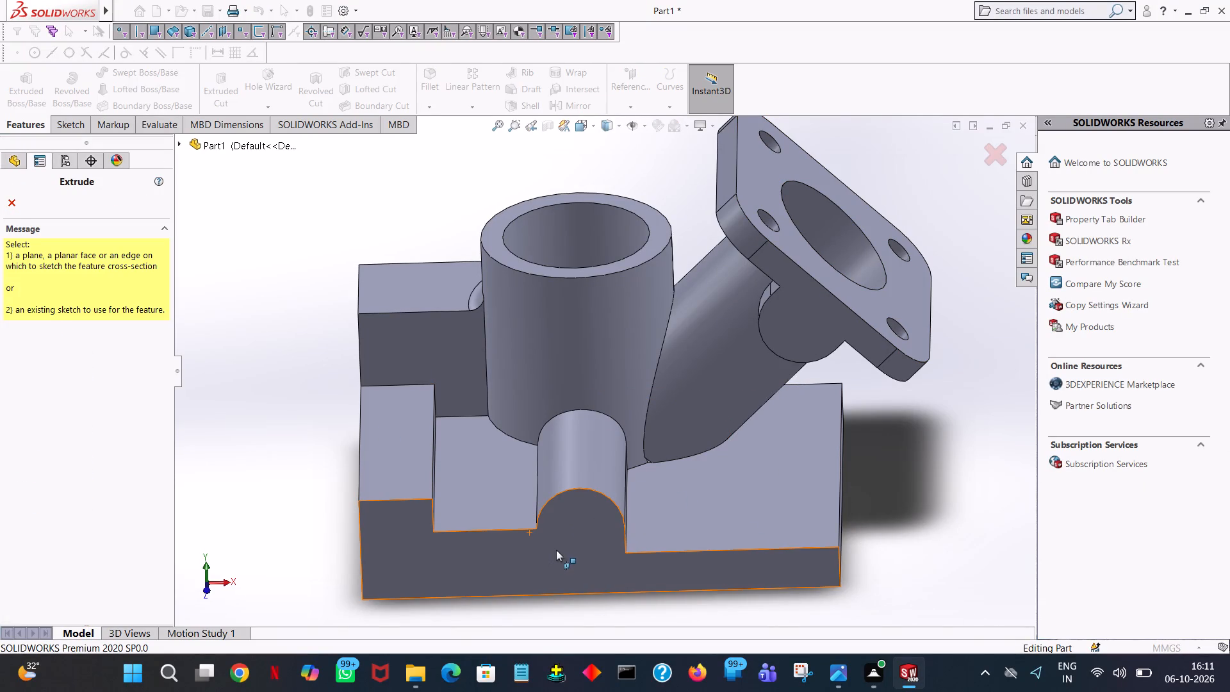
left_click(571, 543)
key("space")
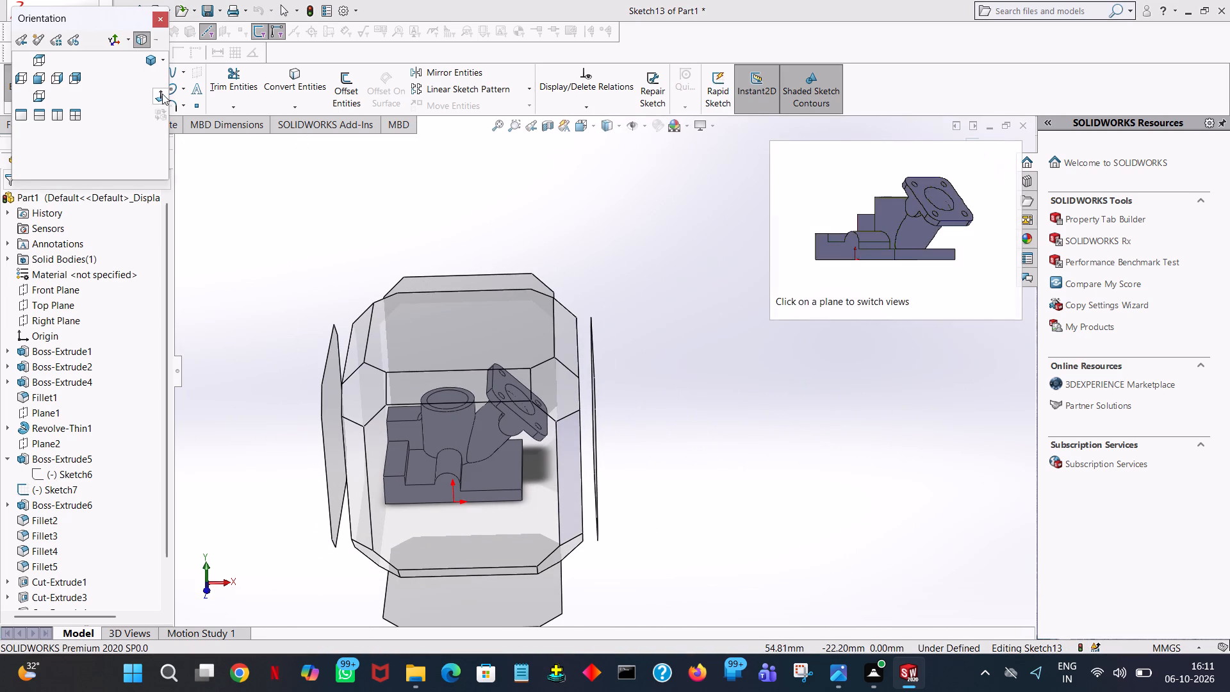
left_click(162, 94)
left_click(147, 70)
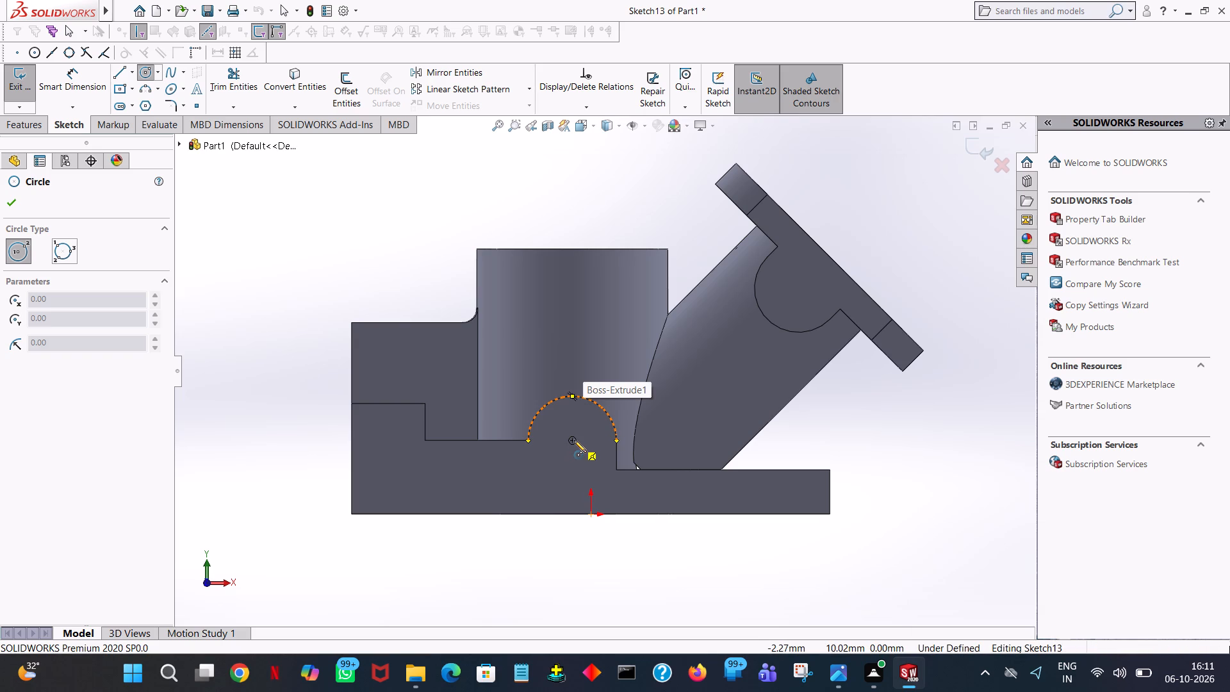
left_click(573, 440)
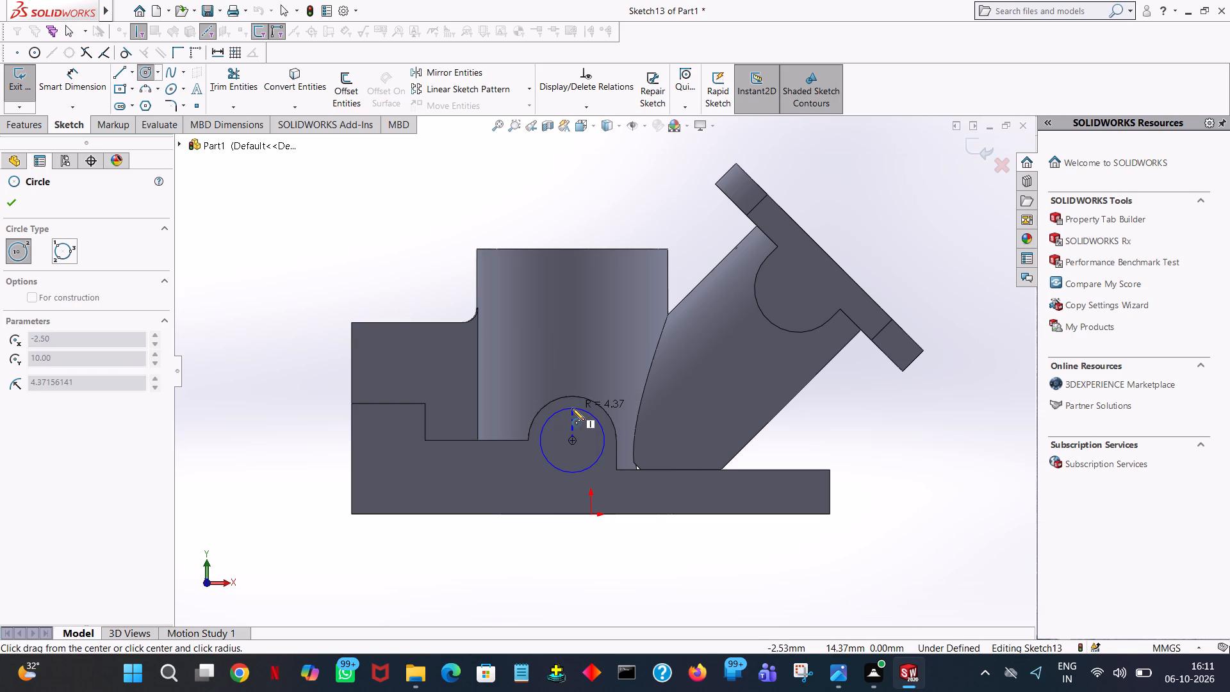
left_click(572, 408)
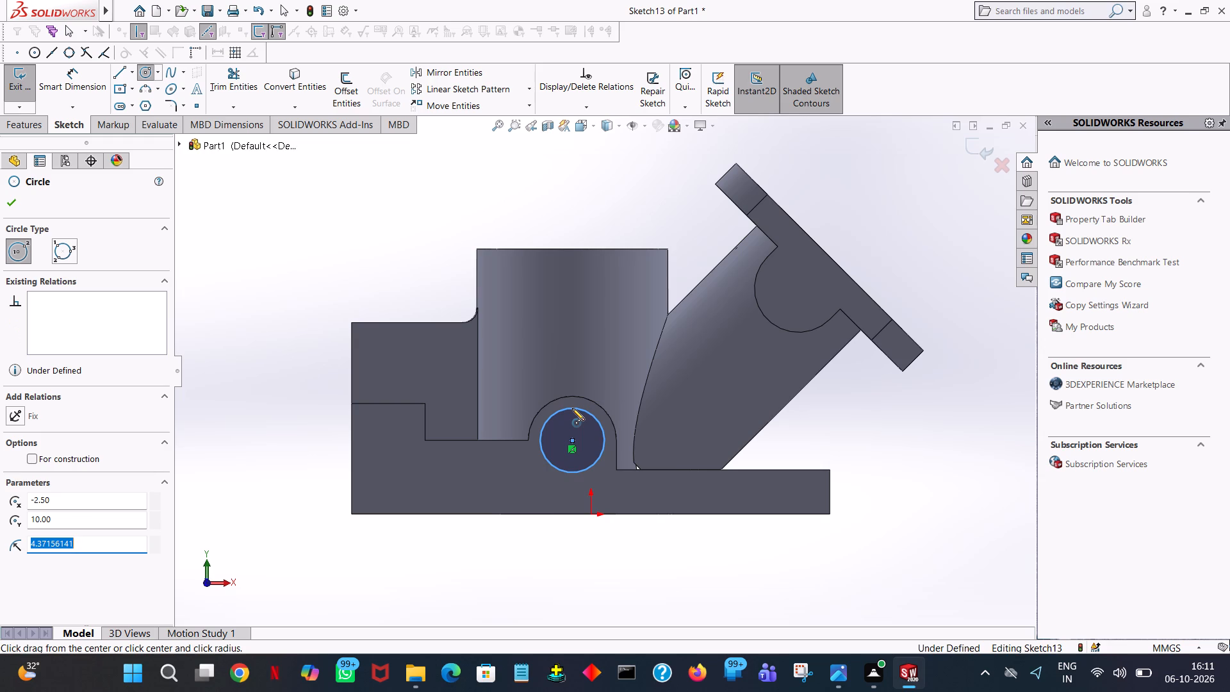
key("2")
key("Return")
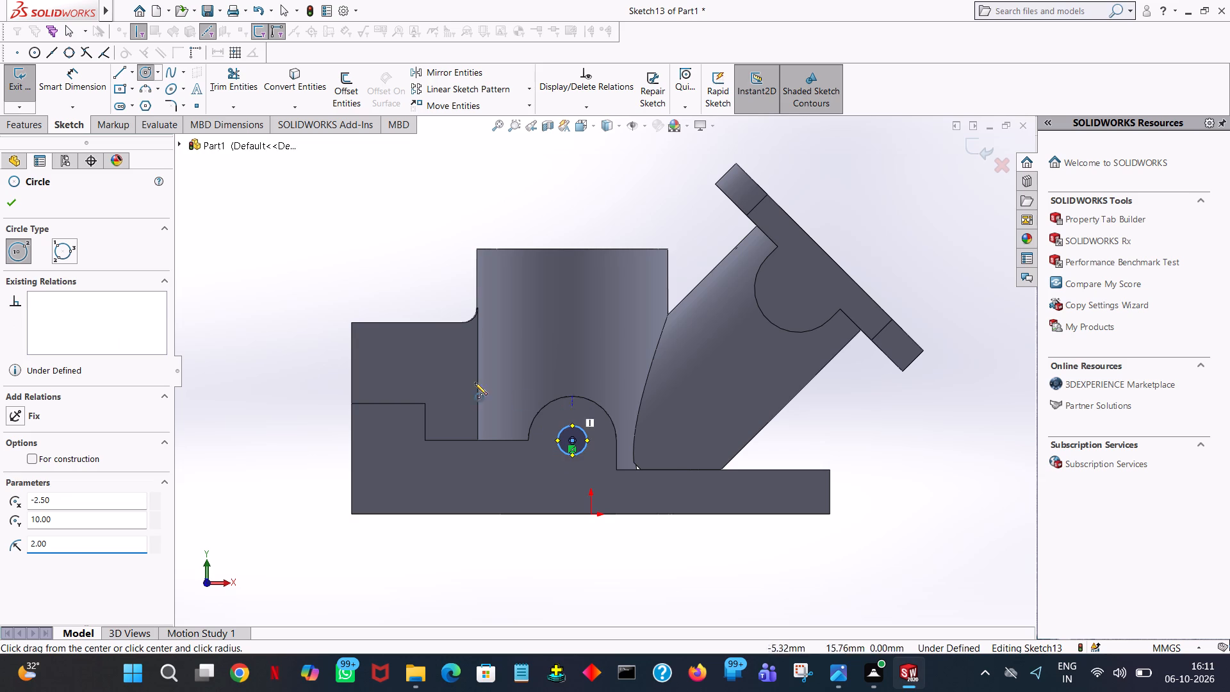
left_click(14, 198)
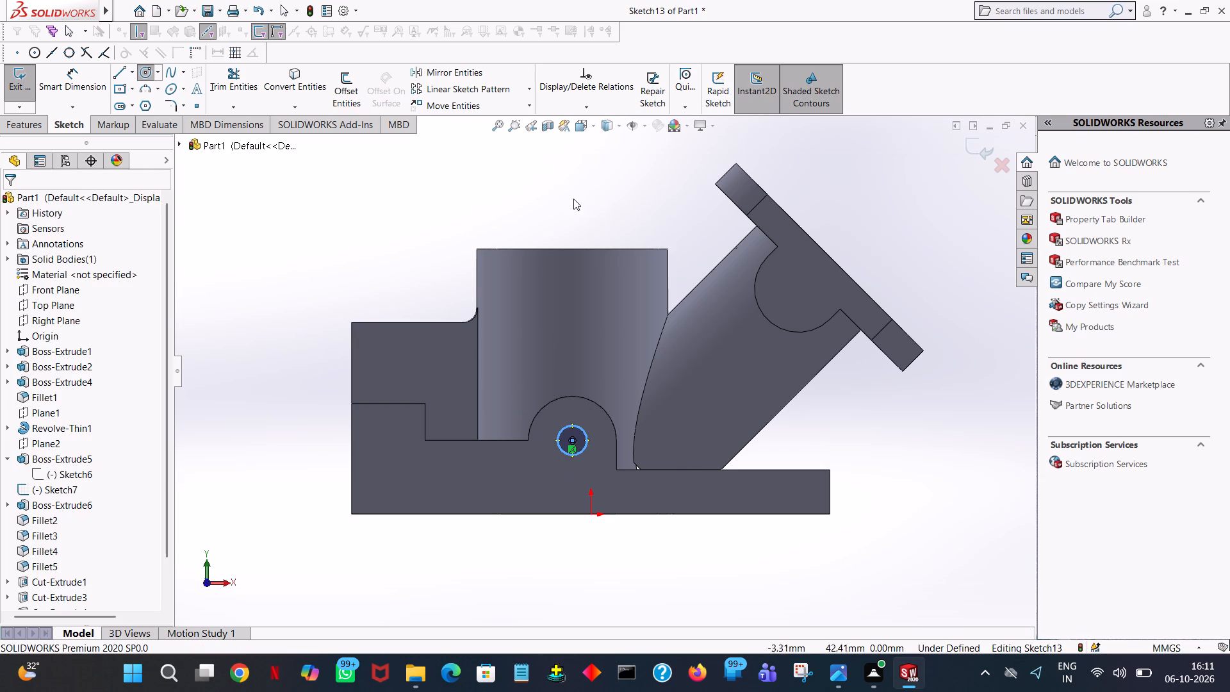
left_click(598, 186)
Cut the 2 mm radius circle 35 mm deep as a Blind cut along the round-topped boss.
middle_click_drag(598, 186, 534, 206)
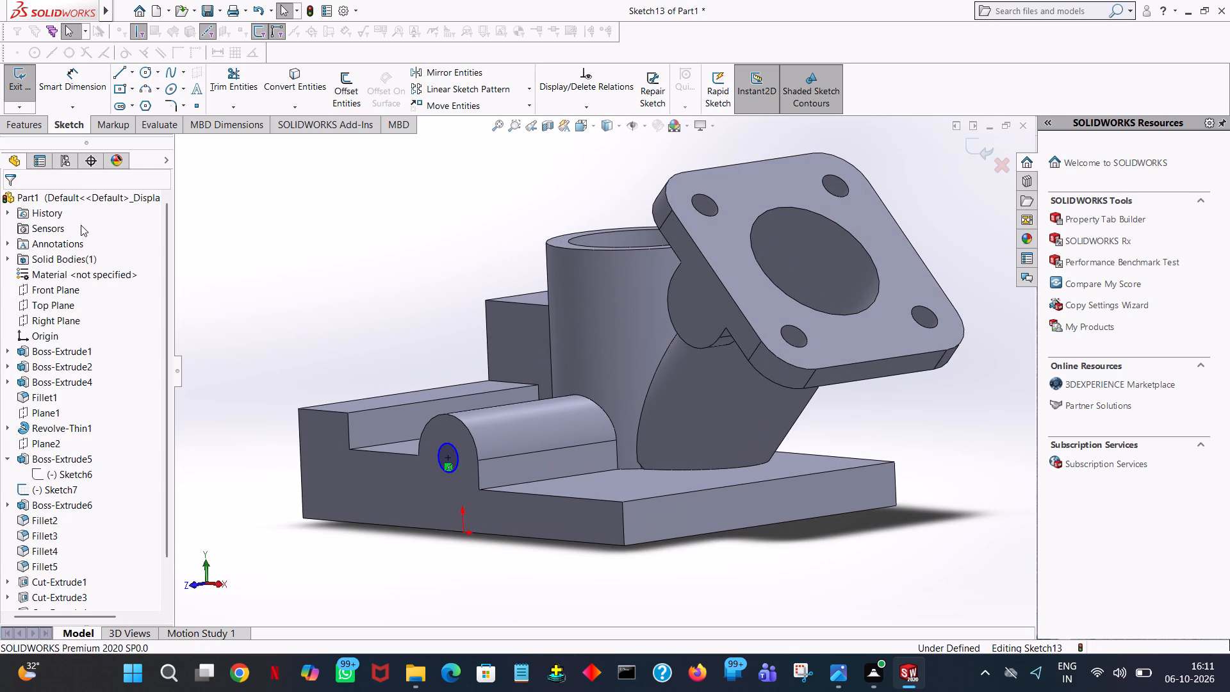
left_click(34, 120)
left_click(215, 107)
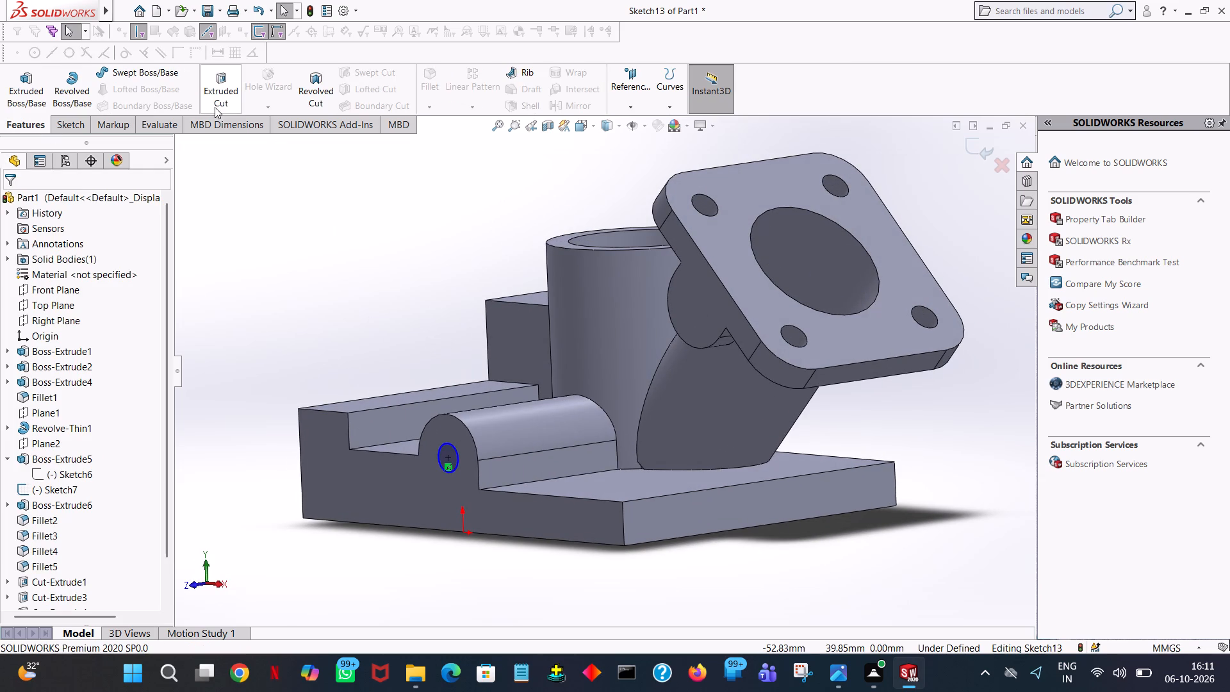
middle_click_drag(486, 328, 489, 367)
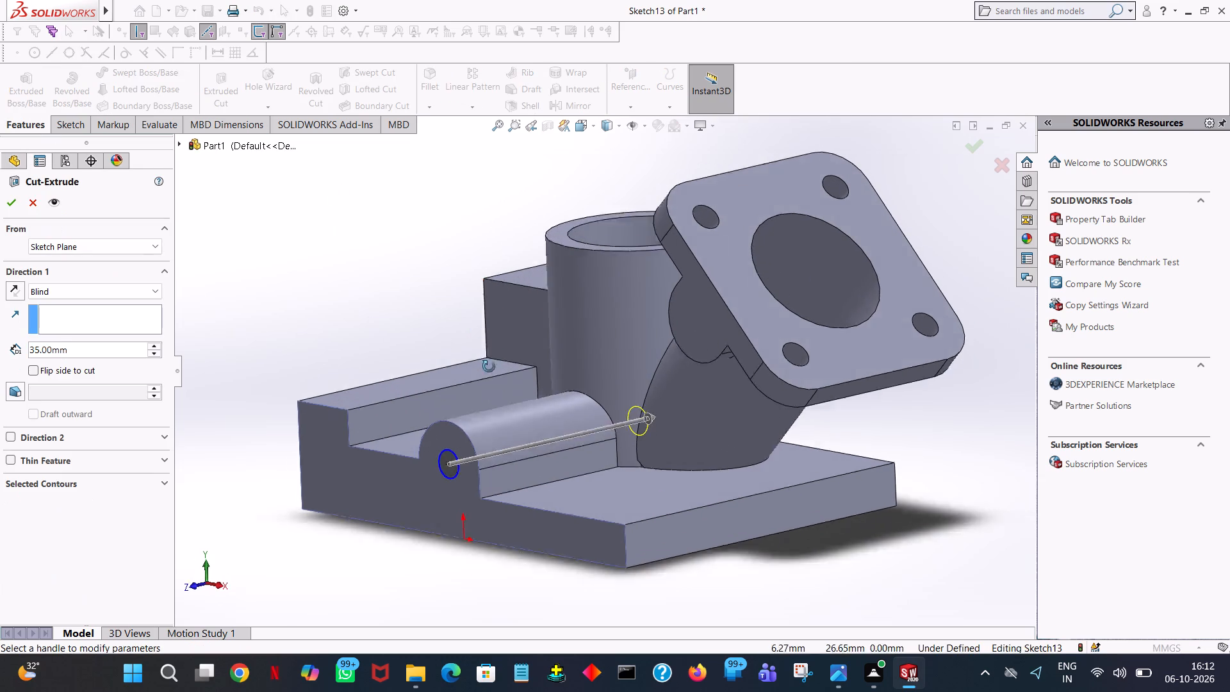
middle_click_drag(489, 367, 493, 573)
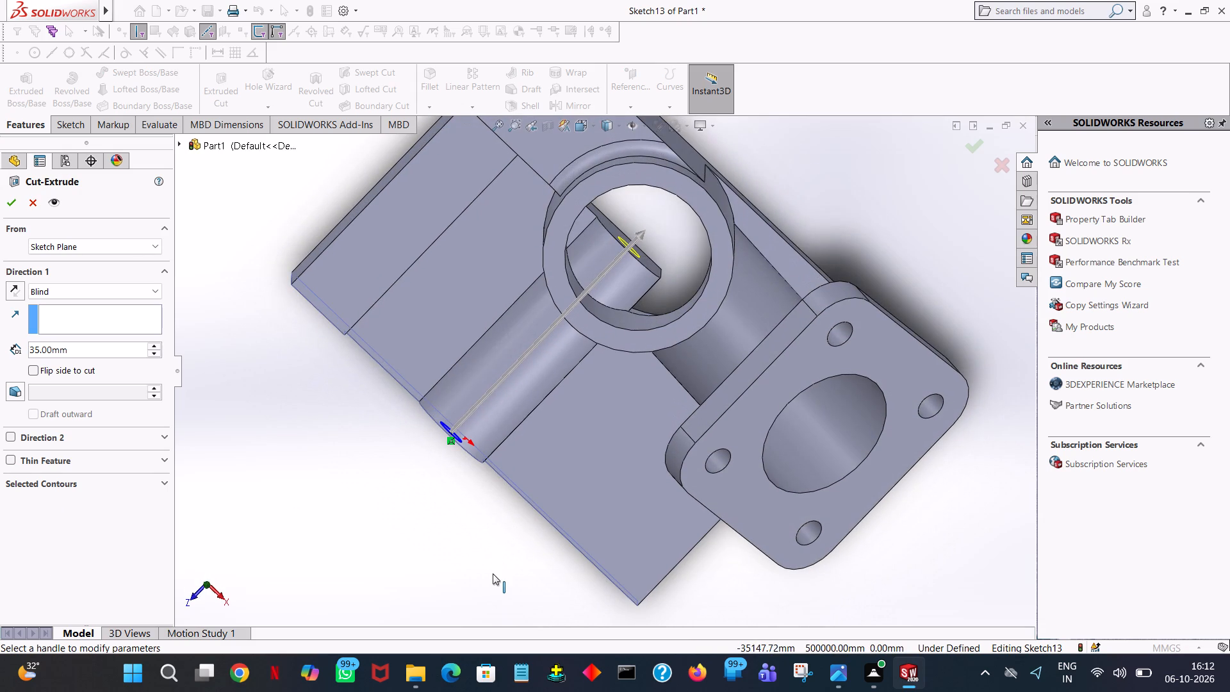
left_click(10, 203)
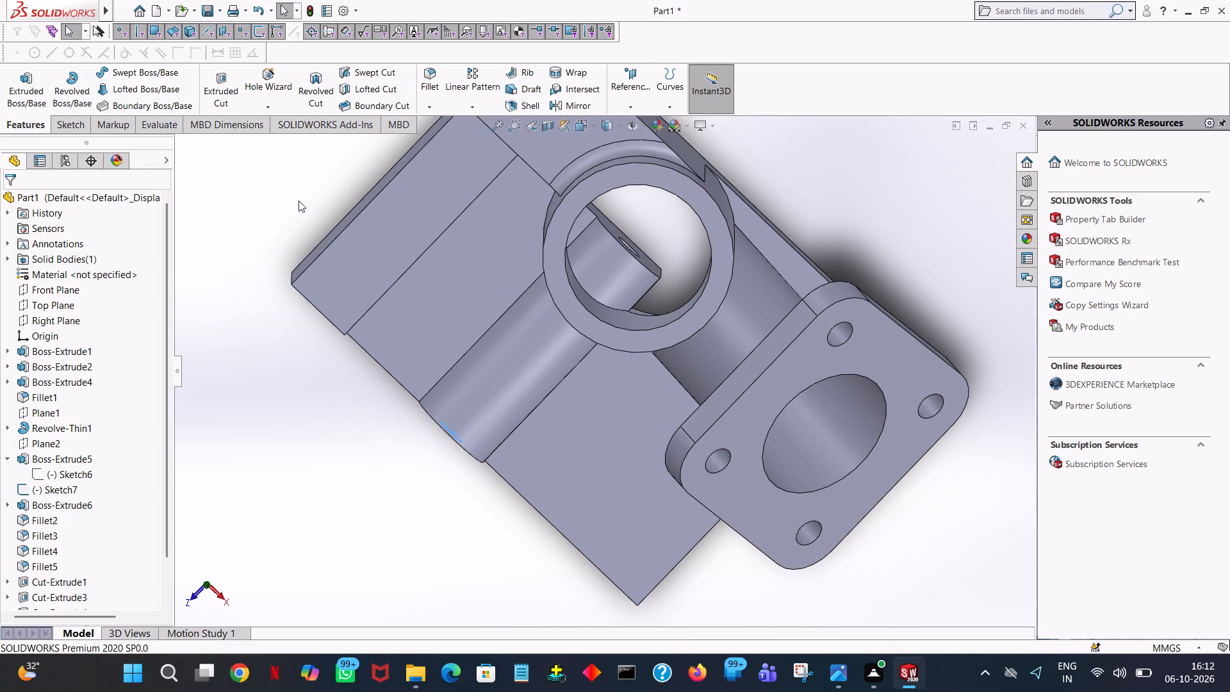
left_click(299, 201)
Fillet the base plate's vertical corner edge below the angled flange, on the drilled front face side, with a 5 mm radius.
middle_click_drag(951, 477, 926, 369)
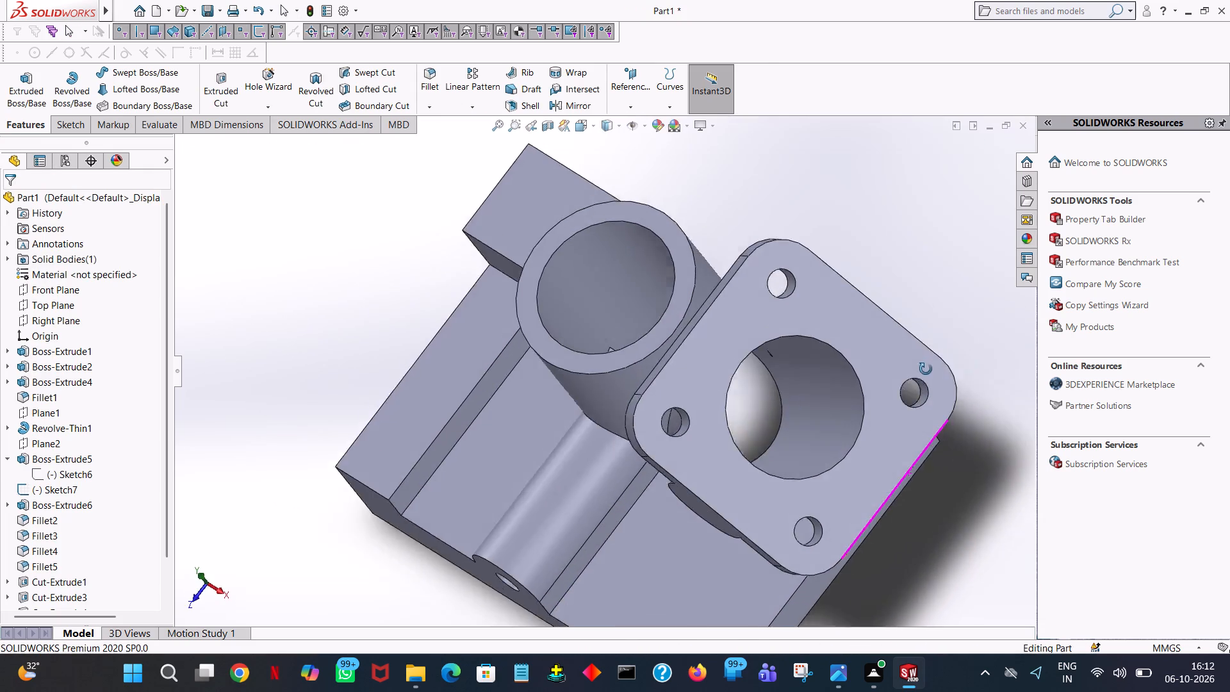
middle_click_drag(926, 369, 1003, 371)
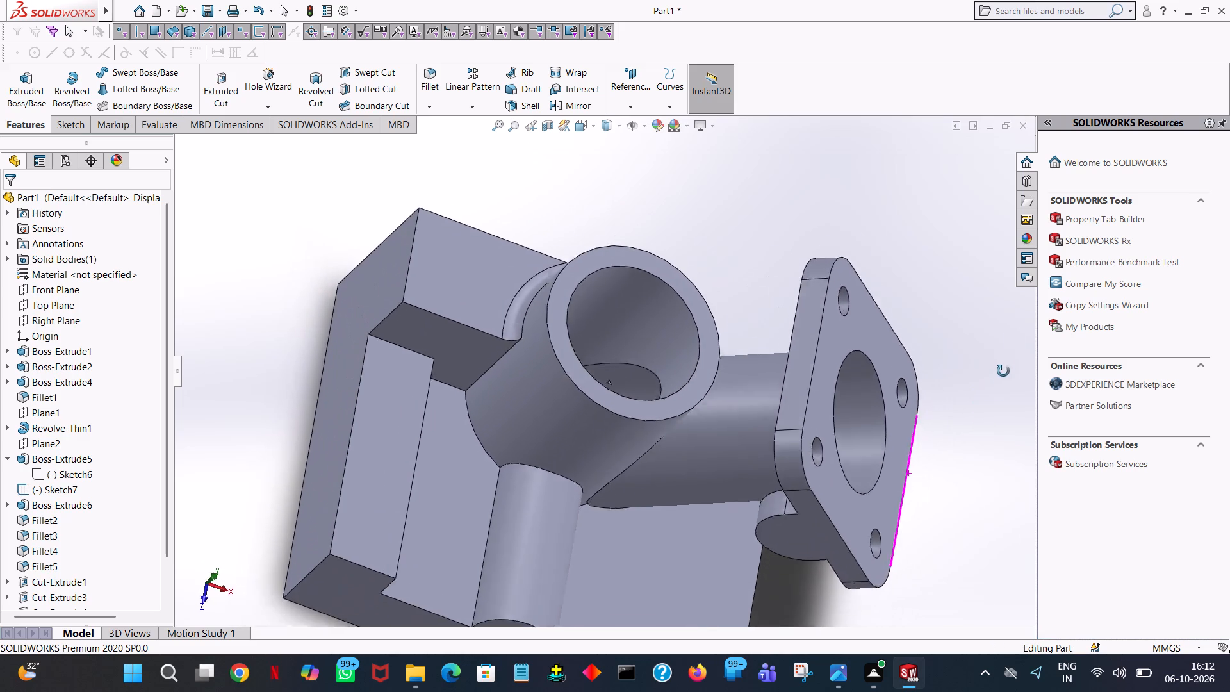
middle_click_drag(1003, 371, 1022, 212)
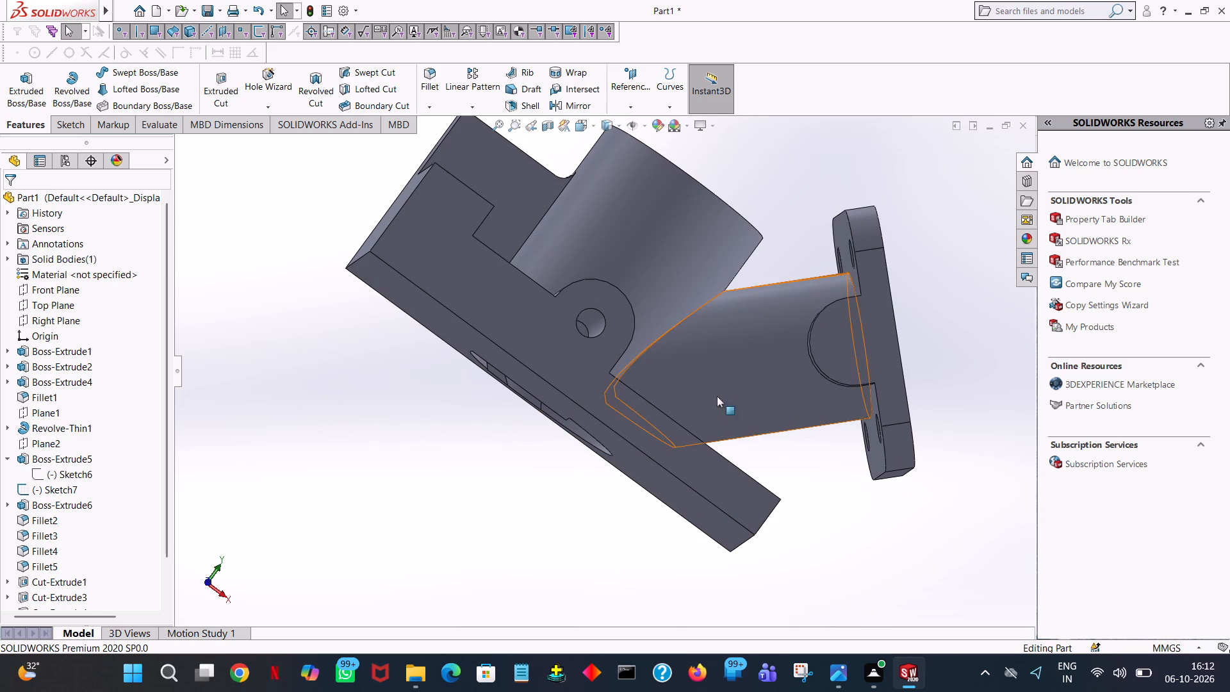
middle_click_drag(775, 464, 768, 500)
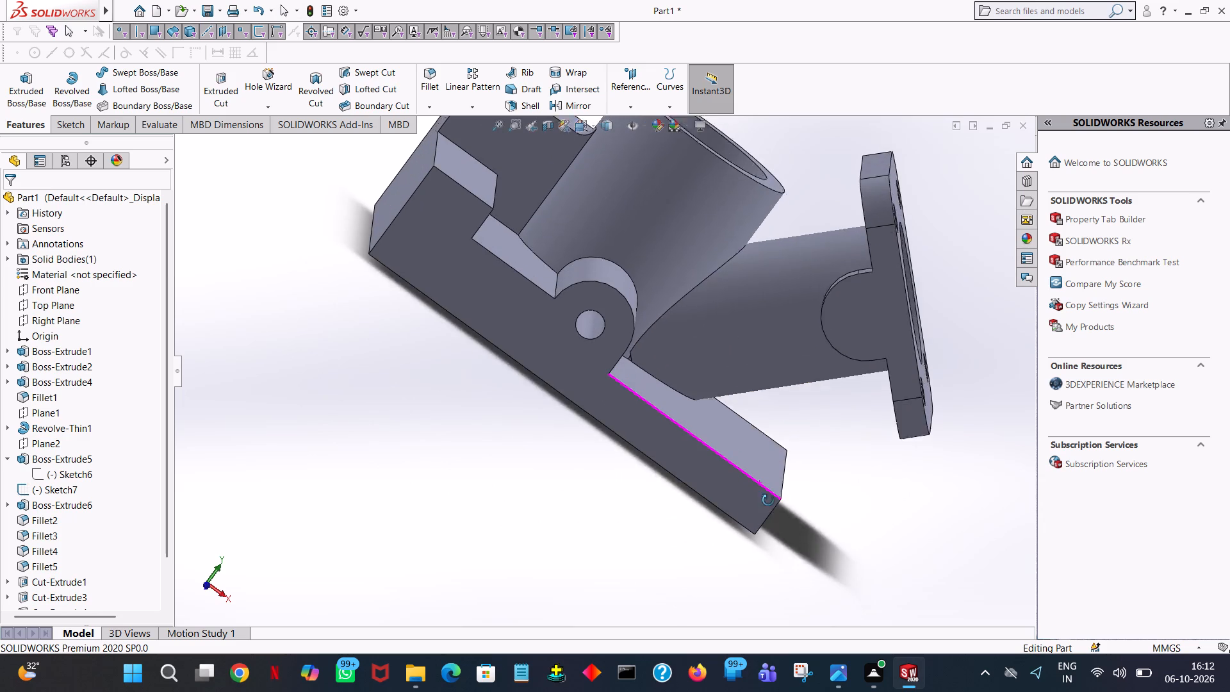
middle_click_drag(768, 500, 765, 529)
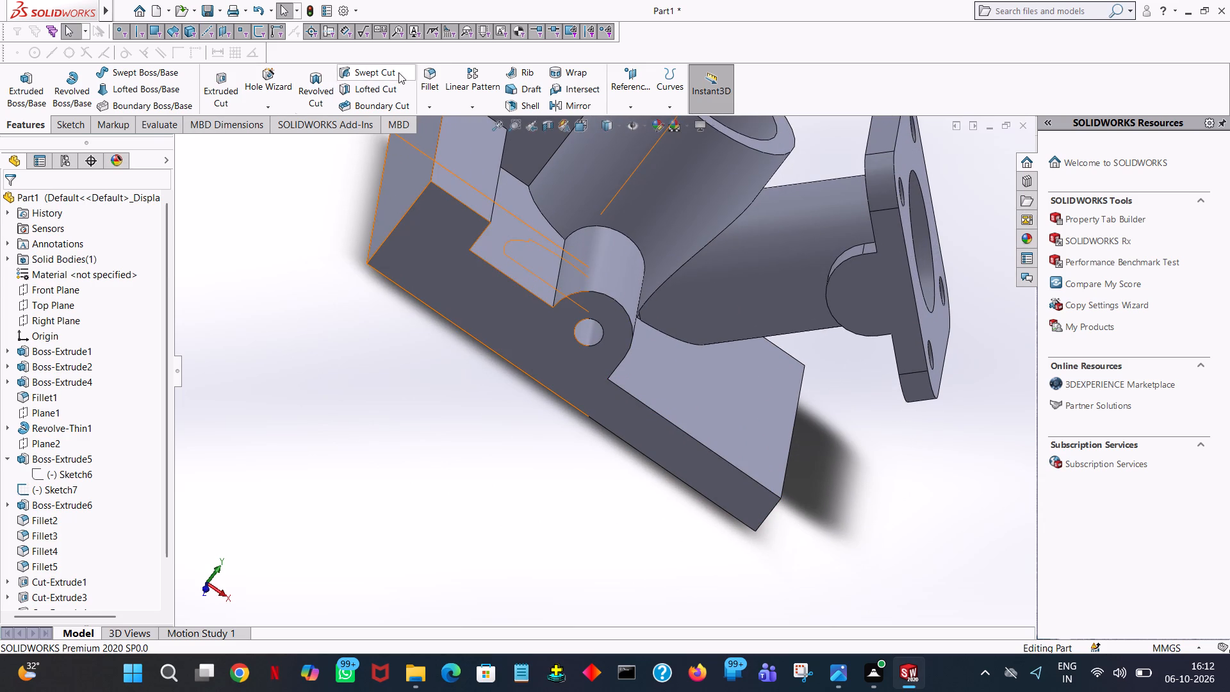
left_click(424, 75)
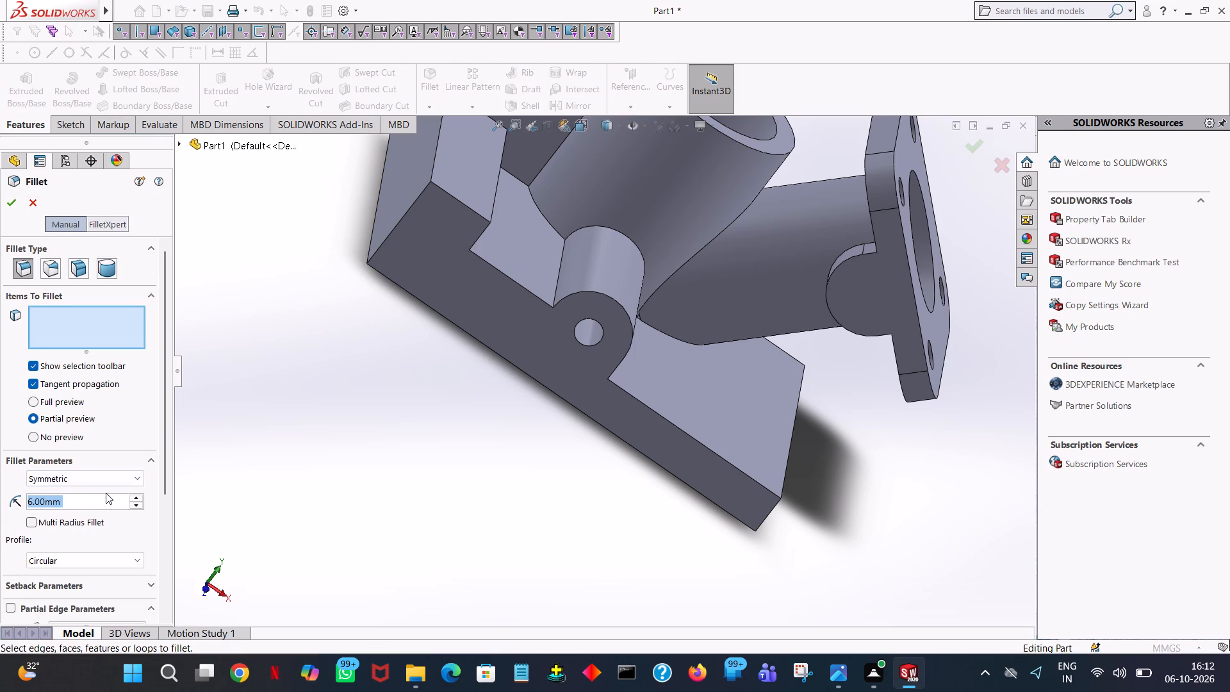
key("5")
left_click(422, 463)
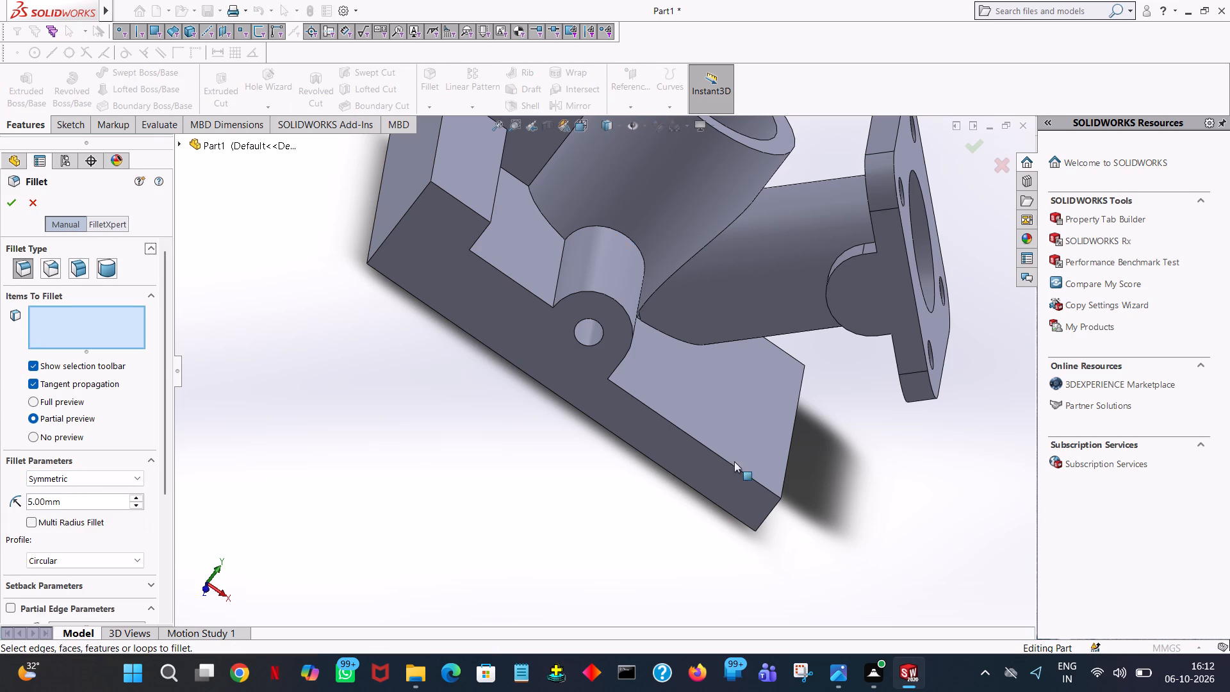
middle_click_drag(794, 520, 739, 410)
middle_click_drag(739, 410, 752, 482)
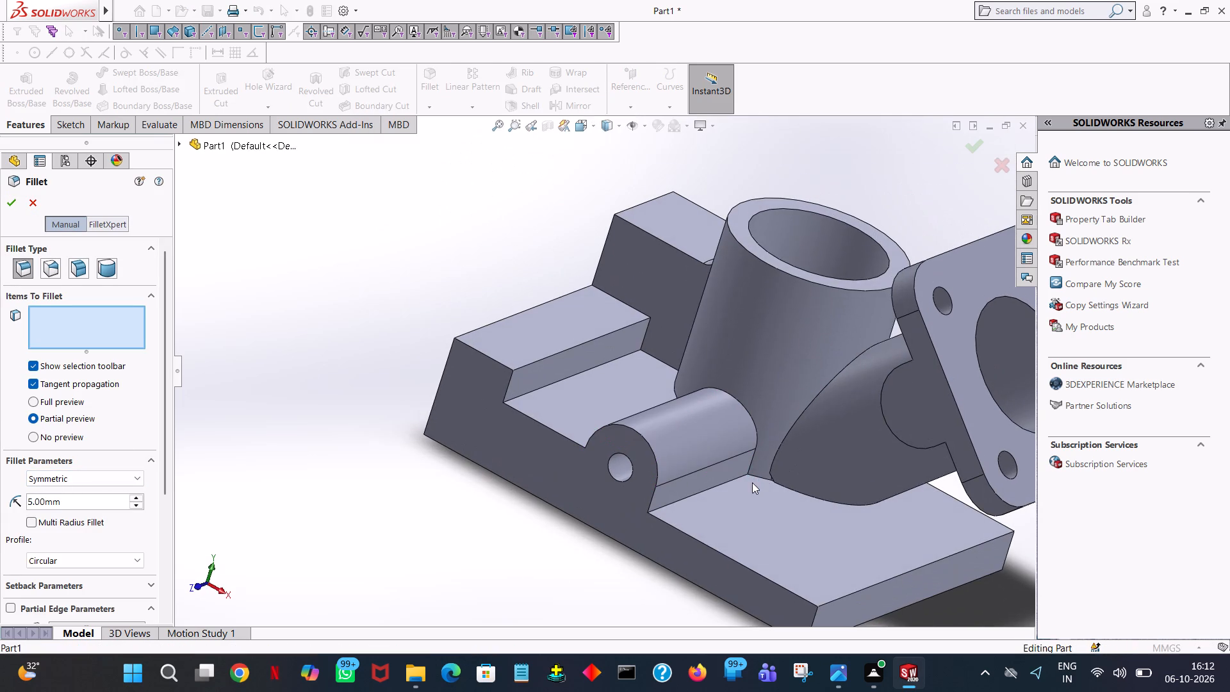
left_click(815, 613)
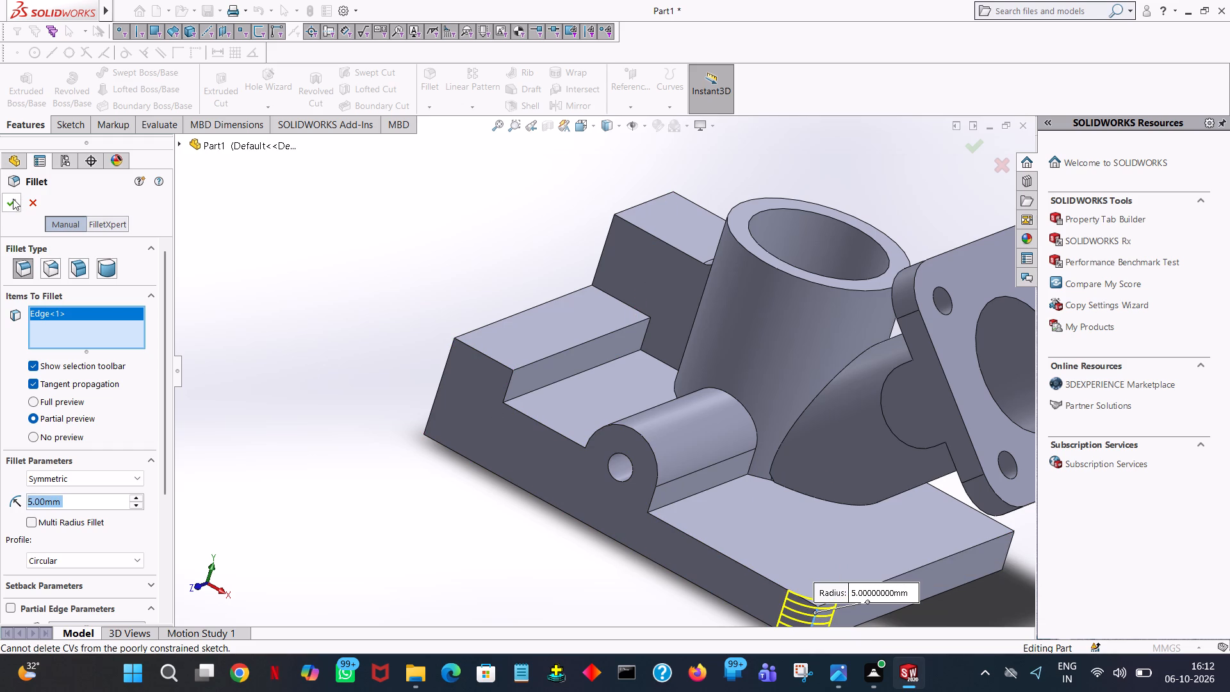
left_click(13, 199)
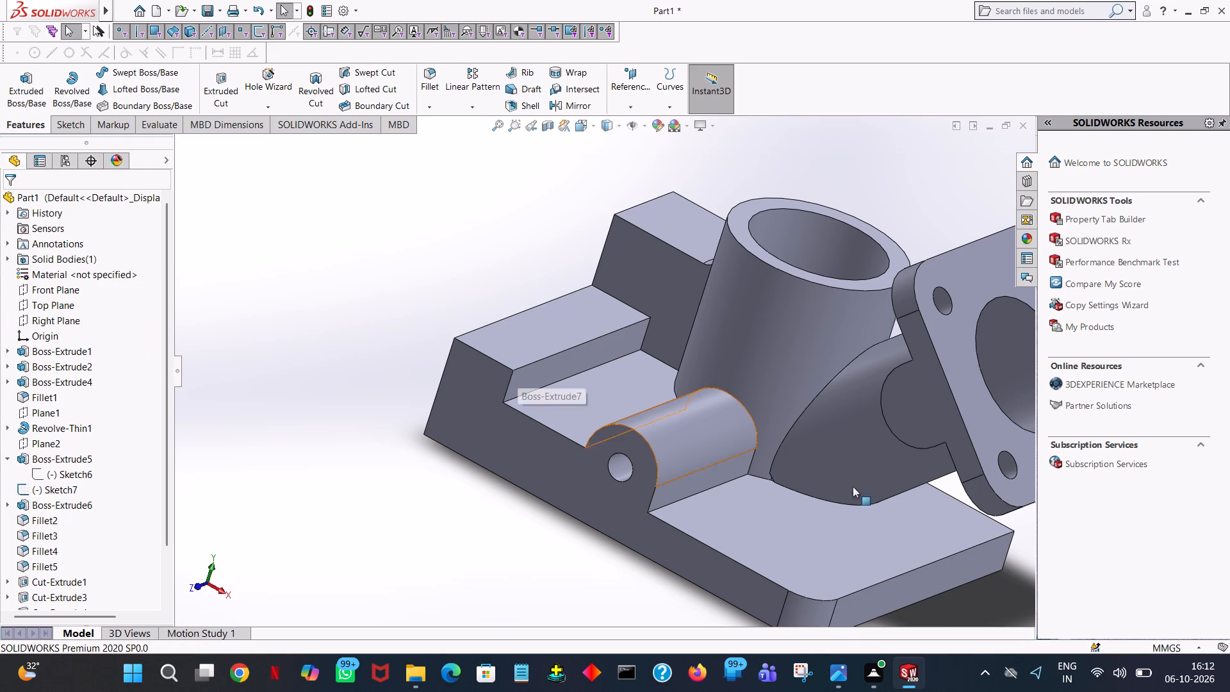
Fillet the base plate's other vertical corner edge at the angled flange end, on the back side, with a 5 mm radius.
scroll(892, 502, "down", 2, "ctrl")
scroll(892, 511, "up", 4, "ctrl")
middle_click_drag(845, 503, 760, 498)
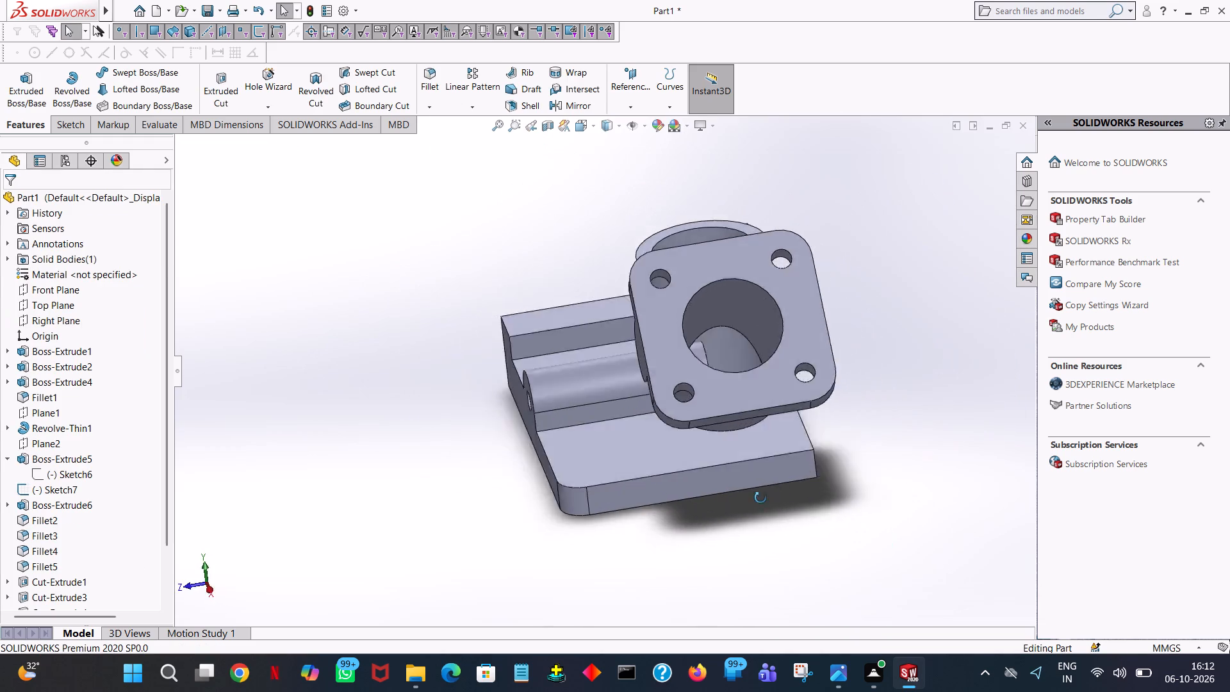
middle_click_drag(760, 498, 693, 523)
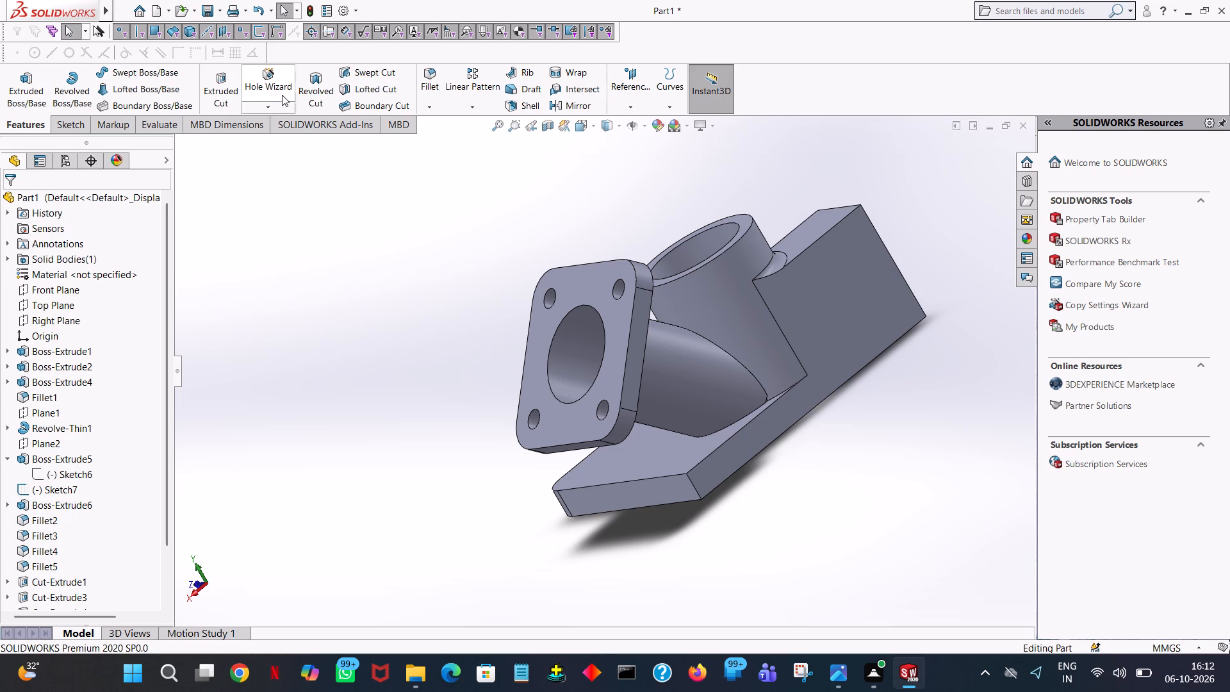
left_click(423, 76)
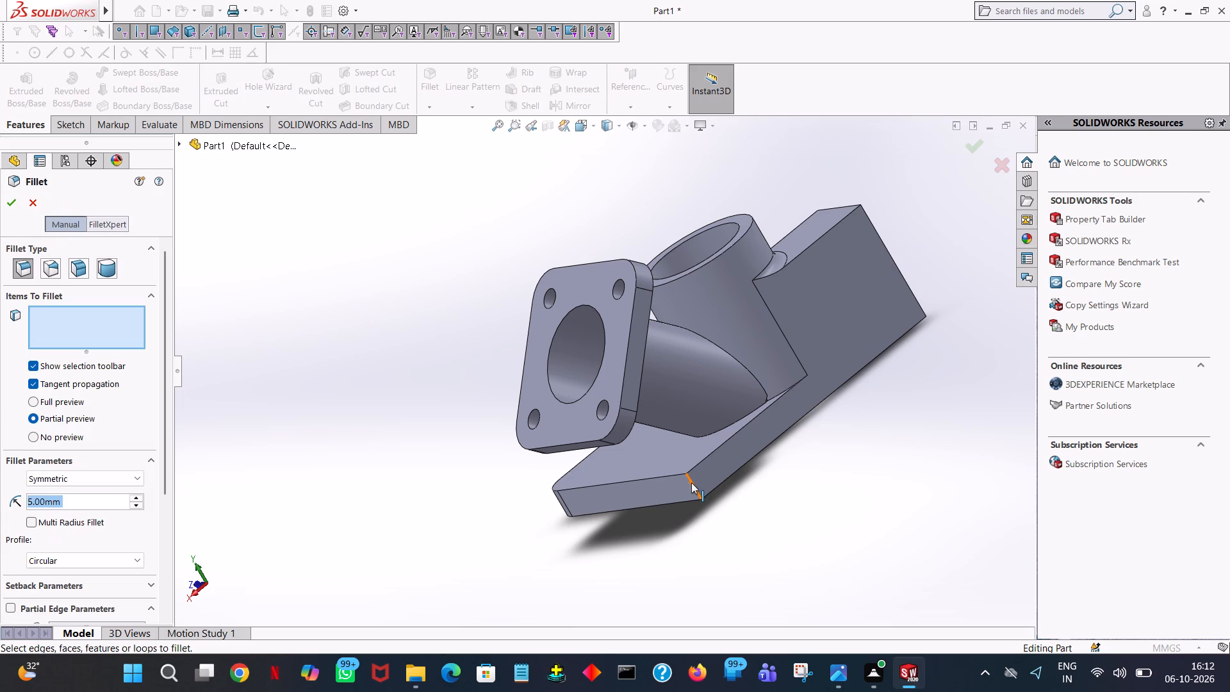
left_click(691, 482)
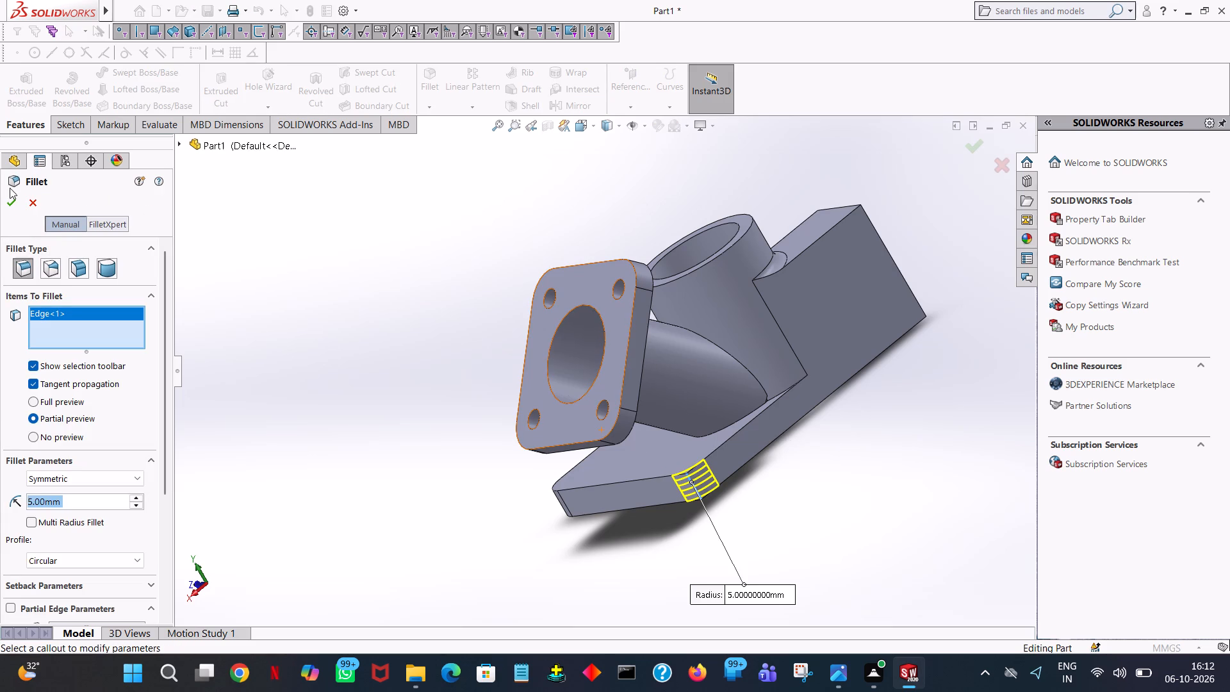
left_click(10, 197)
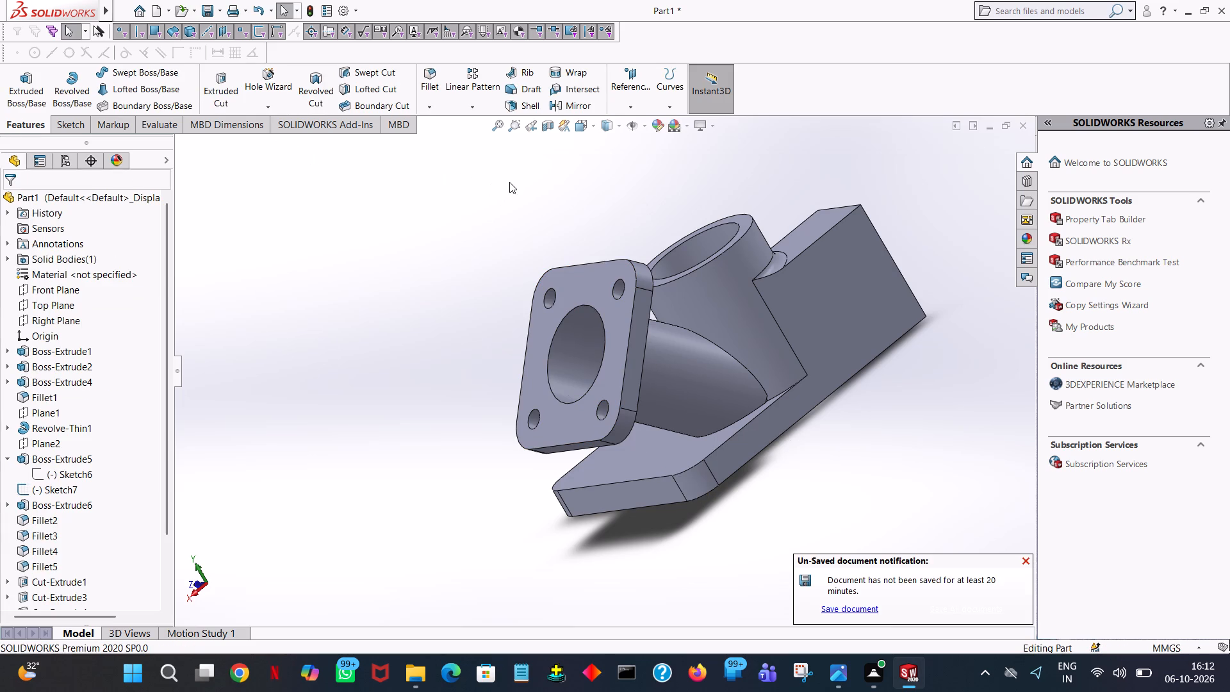
middle_click_drag(924, 231, 881, 283)
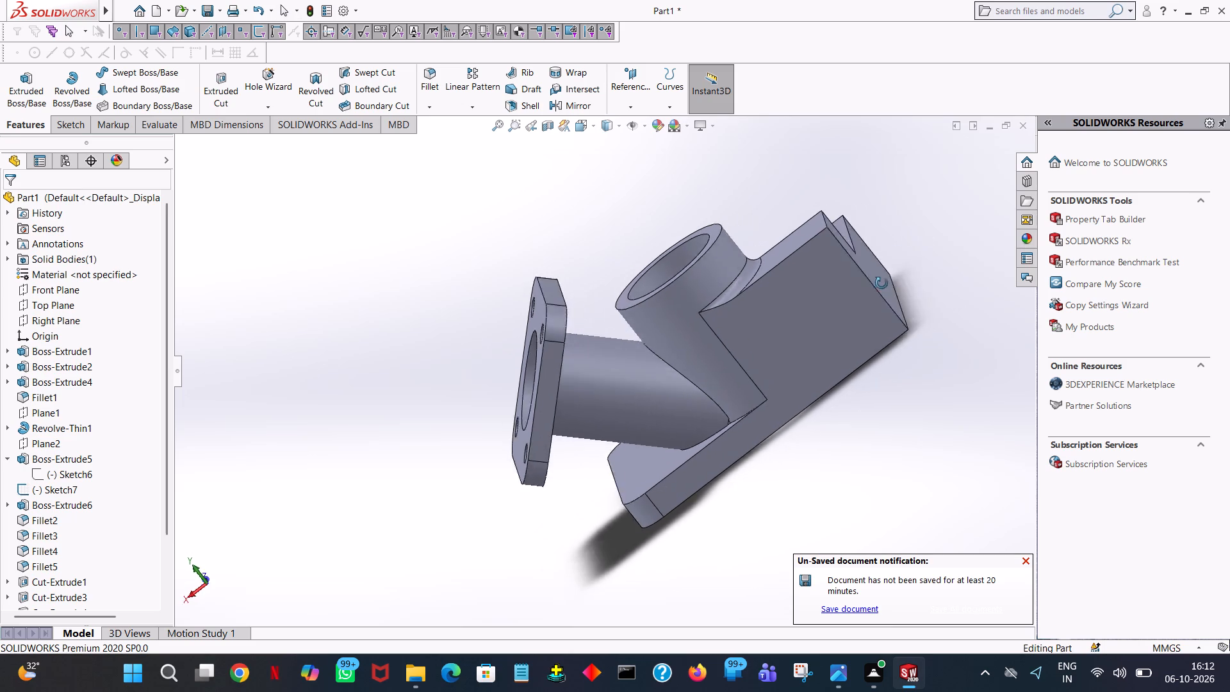
Fillet the tall vertical corner edge of the stepped block, on the back side of the base, with a 5 mm radius.
middle_click_drag(881, 283, 842, 393)
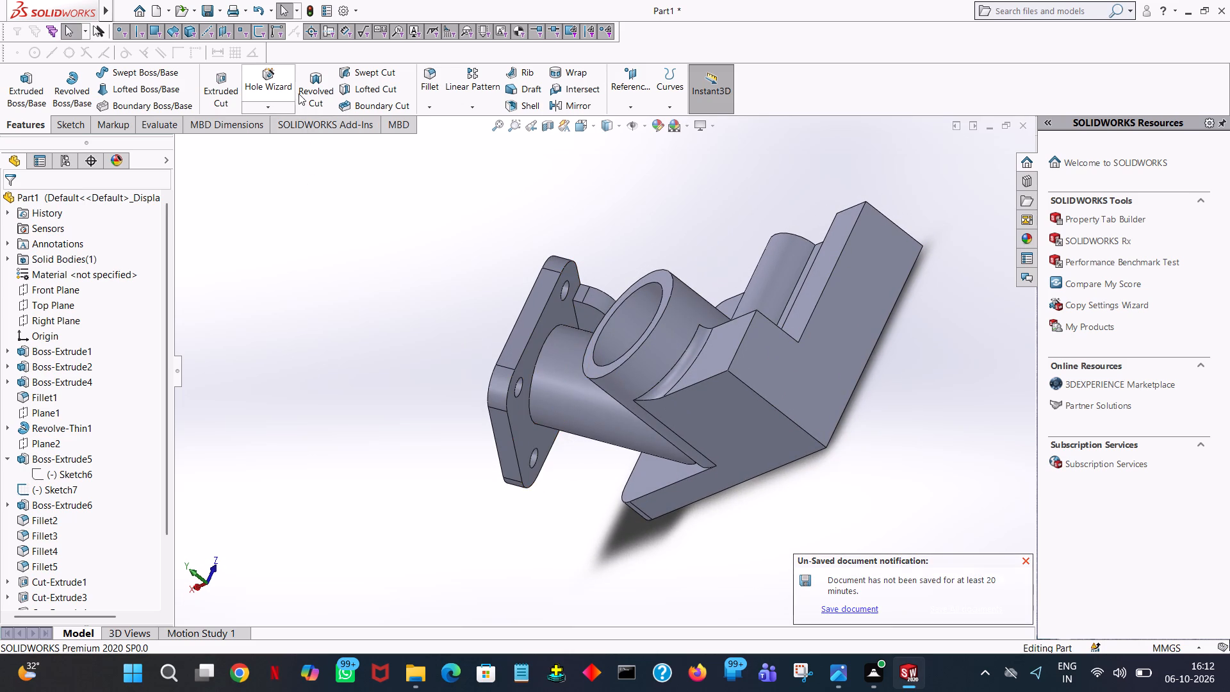
left_click(431, 84)
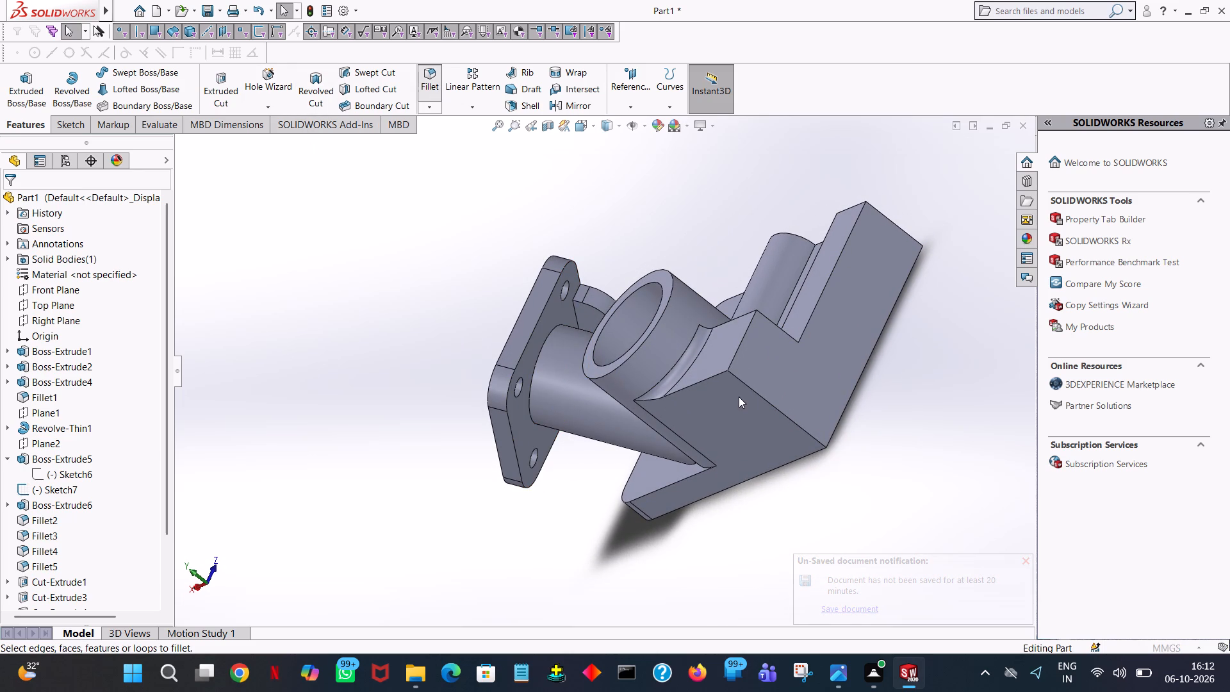
left_click(754, 389)
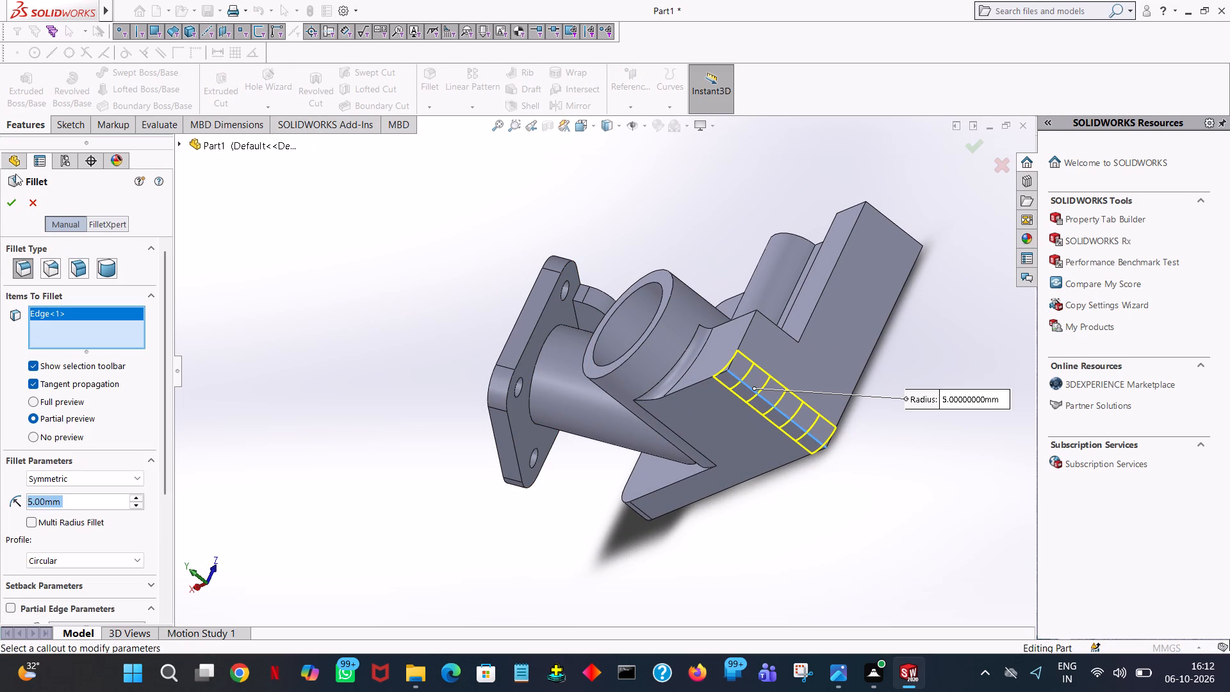
left_click(12, 195)
left_click(936, 184)
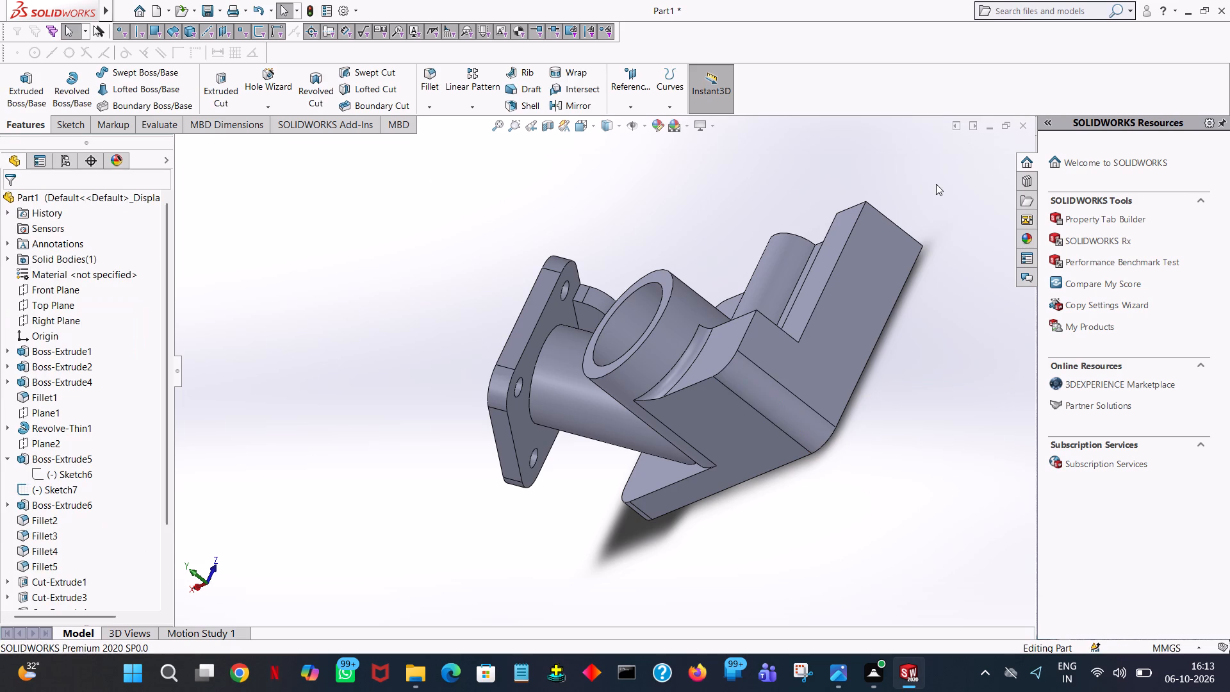
Fillet the lower step's vertical corner edge on the drilled front face side with a 5 mm radius.
middle_click_drag(936, 184, 917, 379)
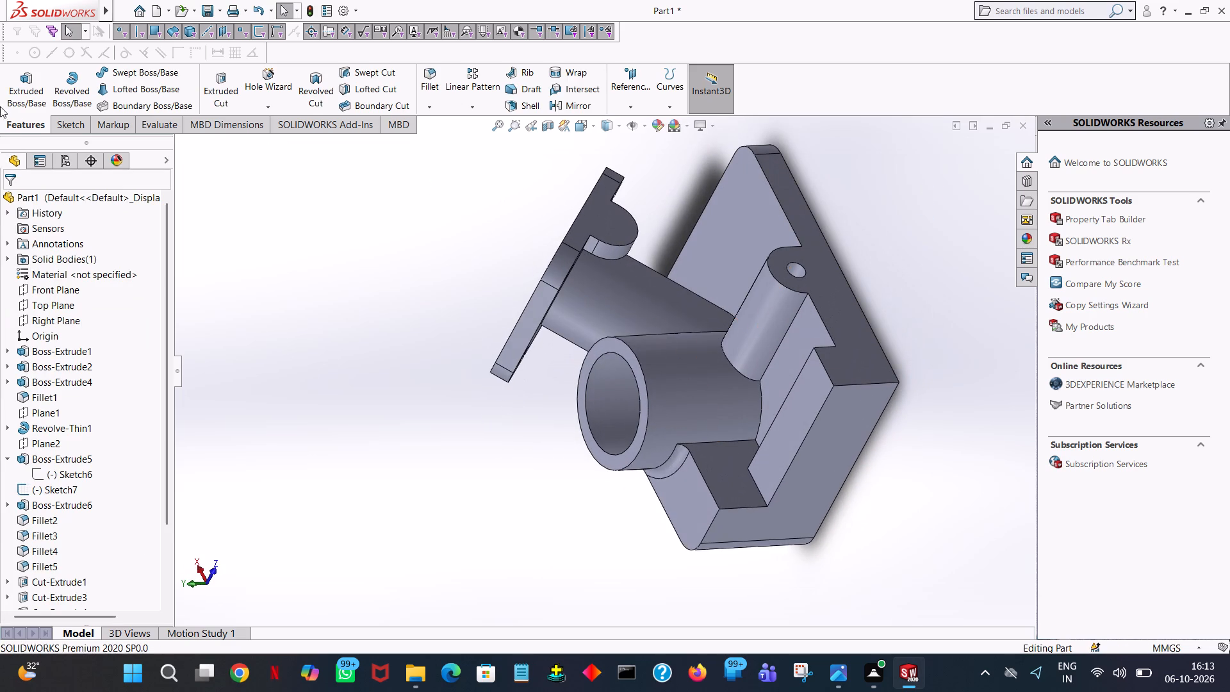
left_click(432, 76)
left_click(885, 382)
left_click(4, 203)
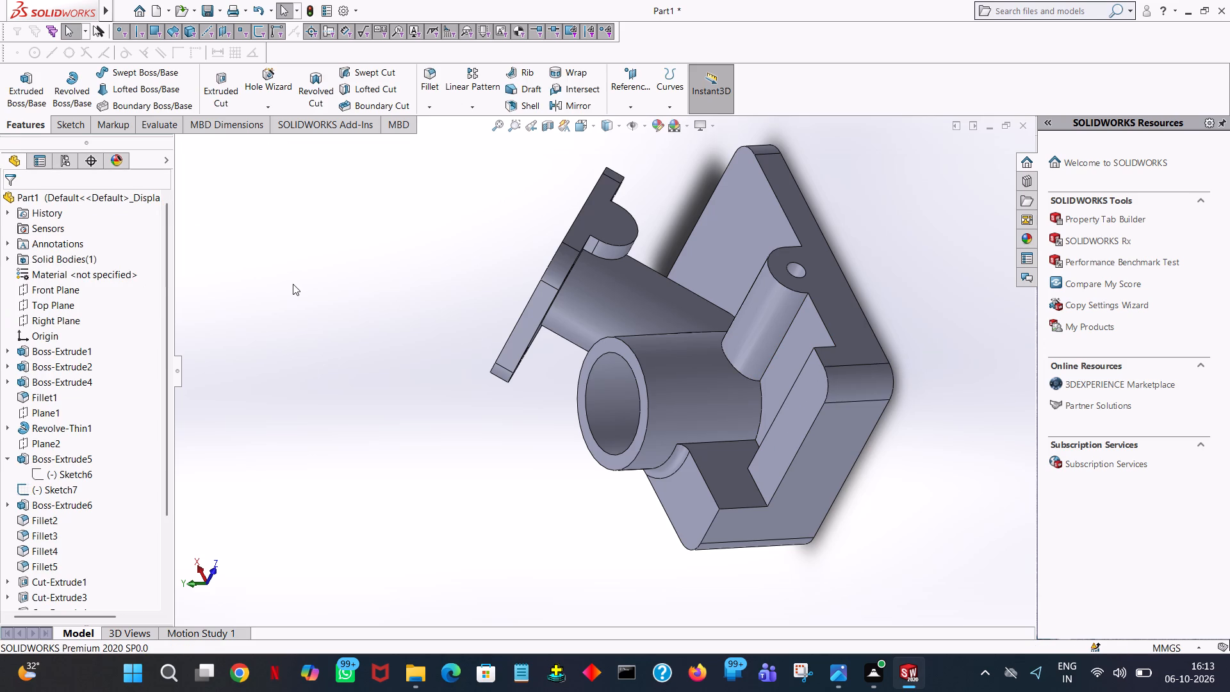
Examine the whole junction body from several sides, including the rounded base corners, the flange and the bores.
scroll(293, 284, "down", 3, "ctrl")
scroll(519, 347, "up", 8, "ctrl")
middle_click_drag(807, 441, 859, 286)
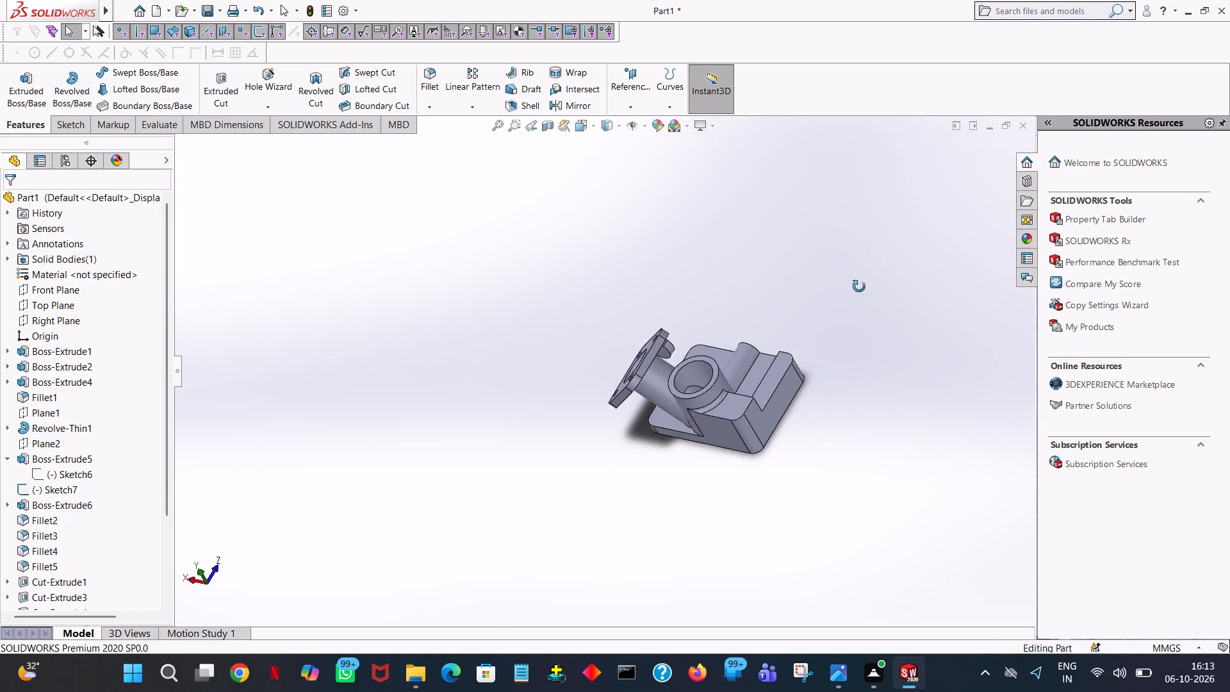
middle_click_drag(859, 286, 860, 236)
scroll(846, 568, "down", 4, "ctrl")
middle_click_drag(759, 299, 876, 233)
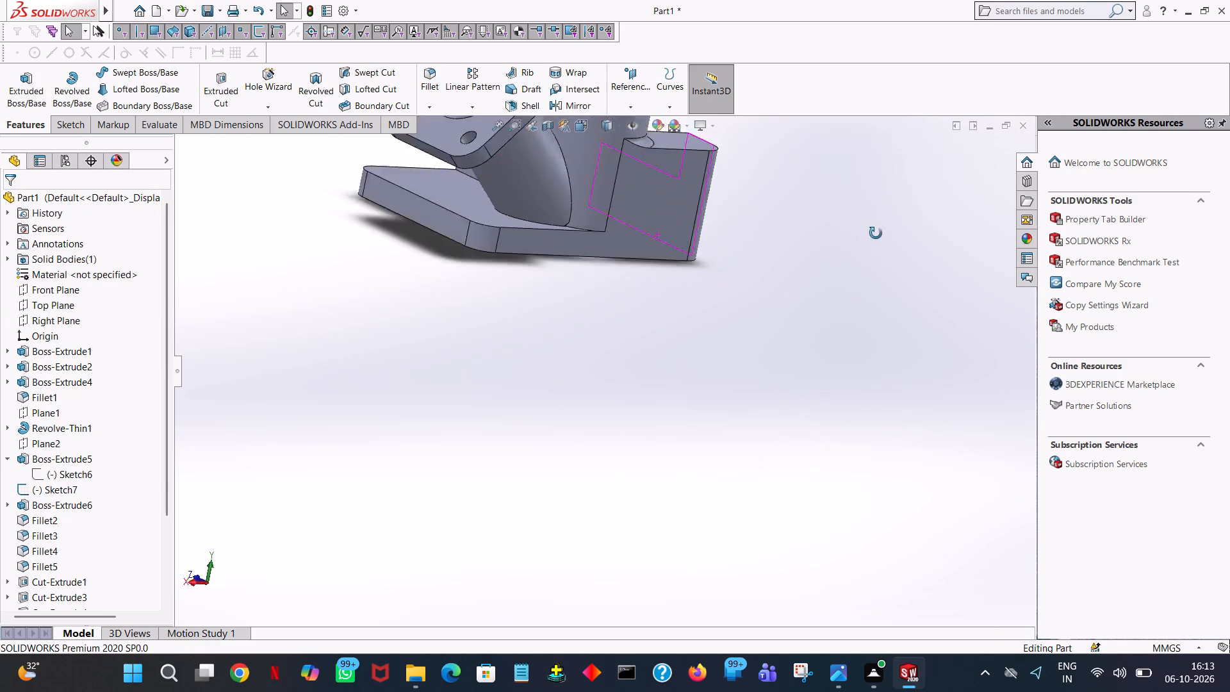
middle_click_drag(876, 233, 968, 441)
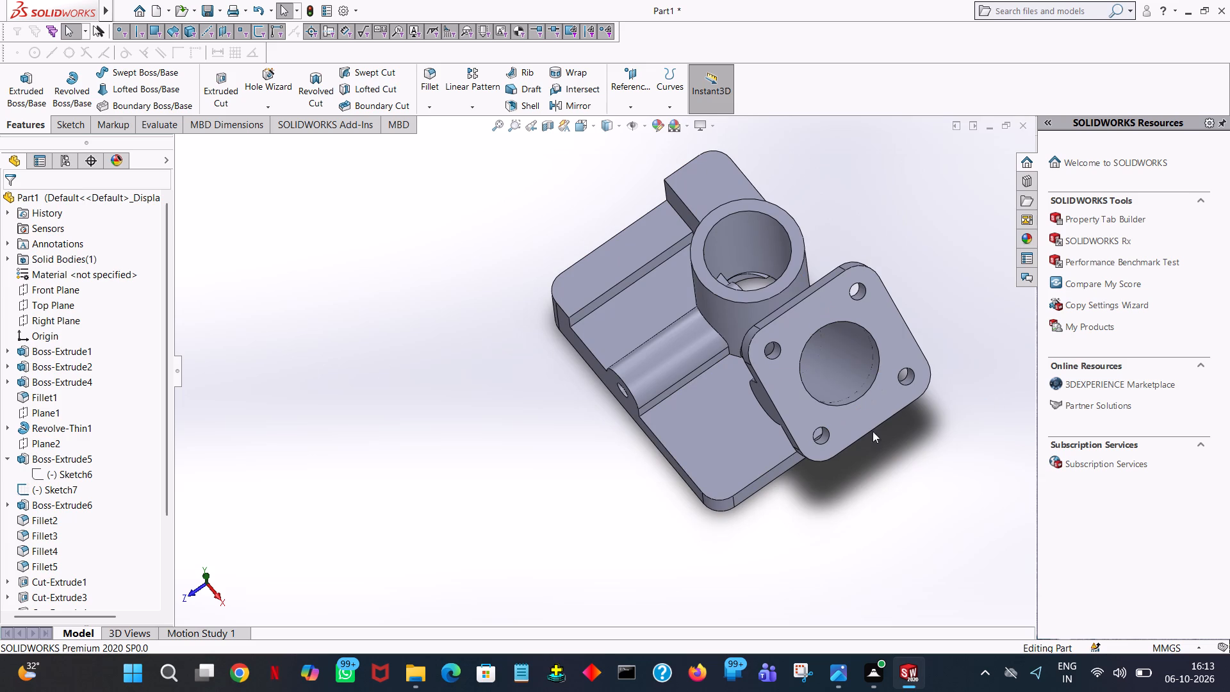
middle_click_drag(873, 436, 832, 450)
middle_click_drag(862, 386, 874, 336)
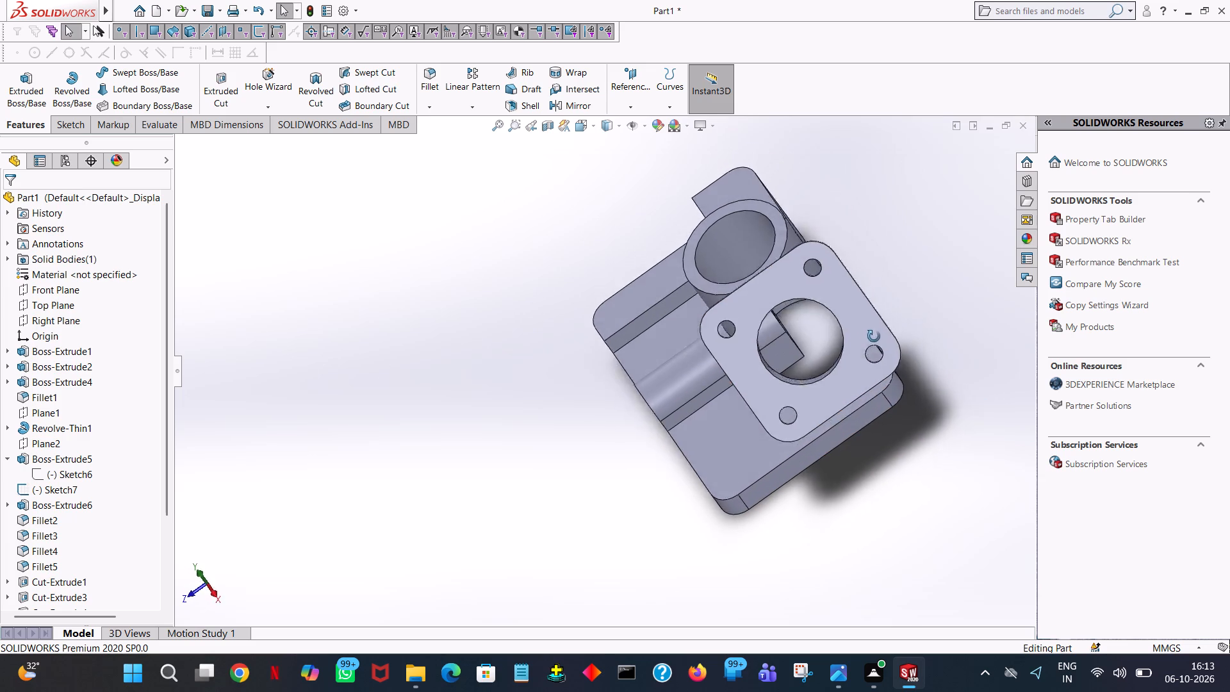
middle_click_drag(874, 336, 925, 238)
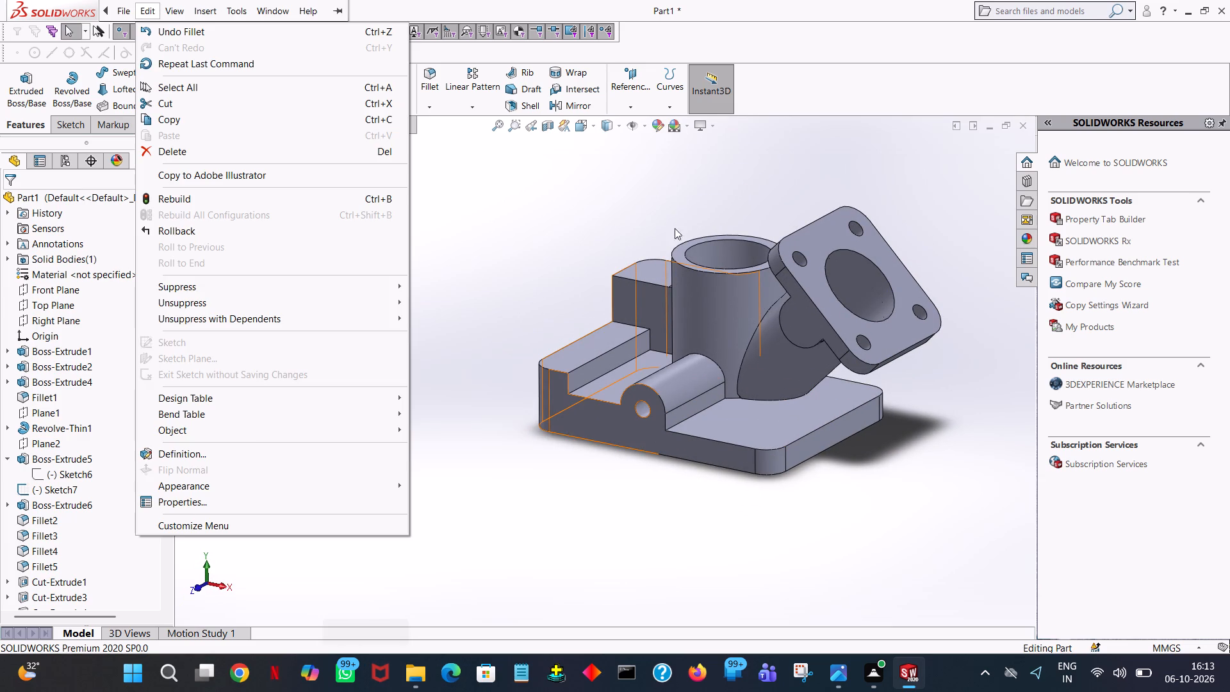
left_click(604, 190)
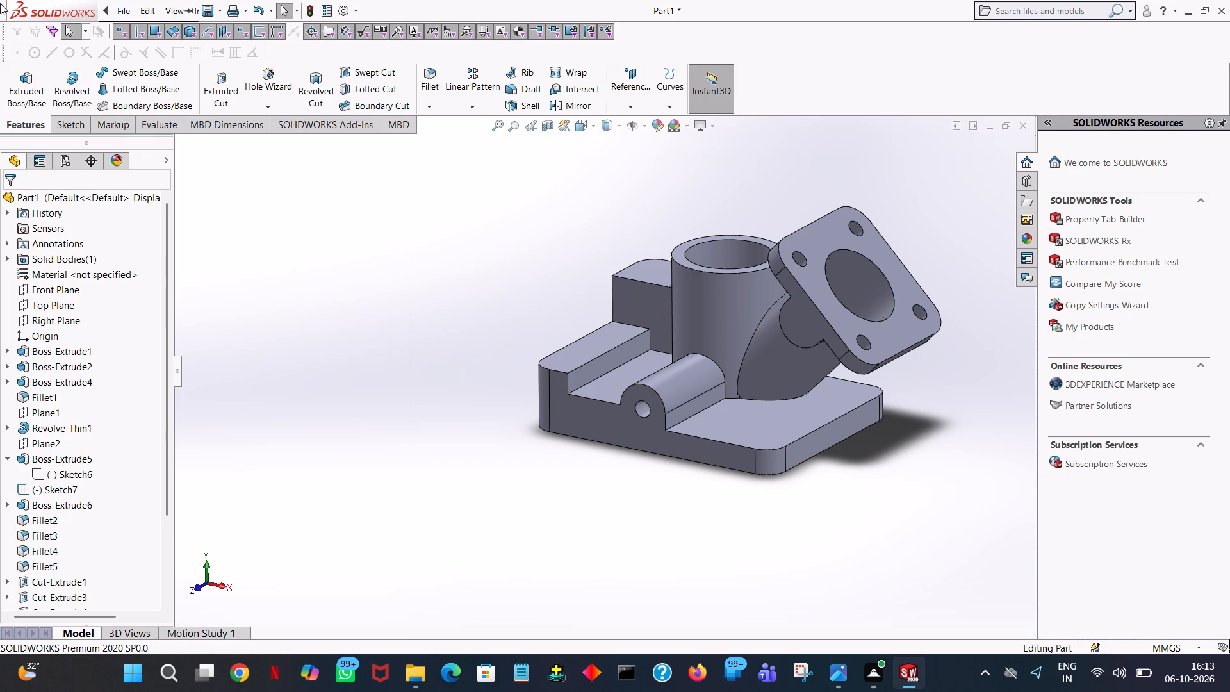
Start a new sketch on the Right Plane.
left_click(51, 318)
middle_click_drag(486, 186, 482, 263)
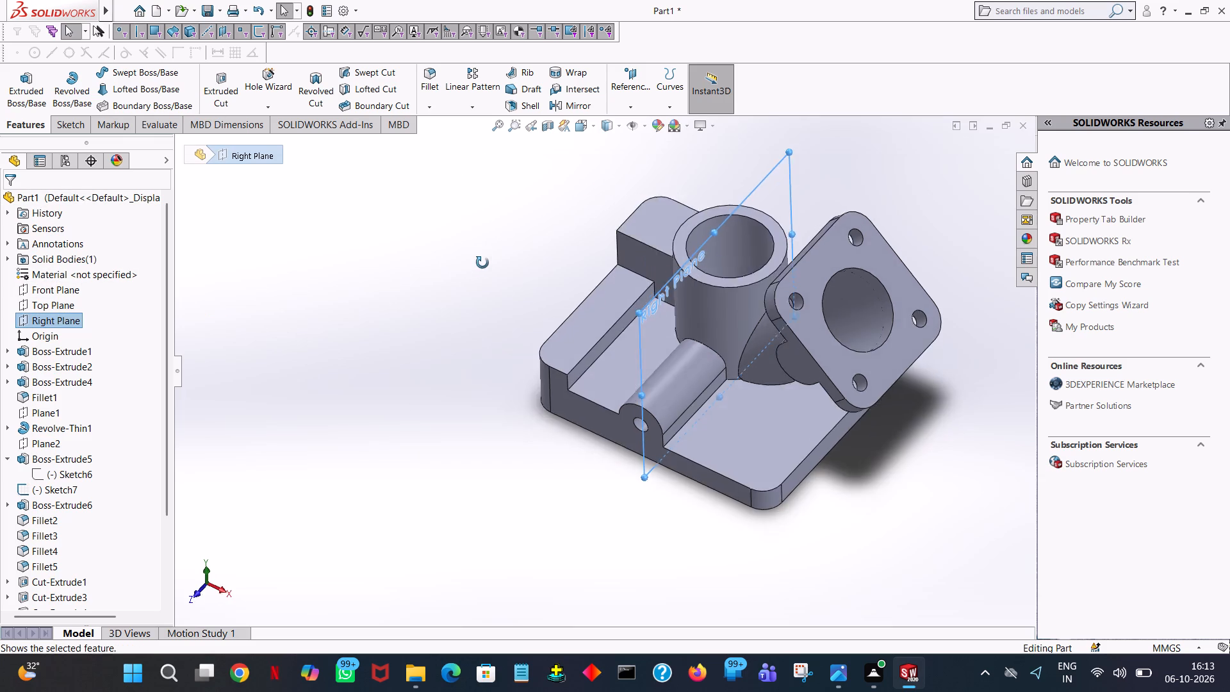
middle_click_drag(482, 263, 484, 374)
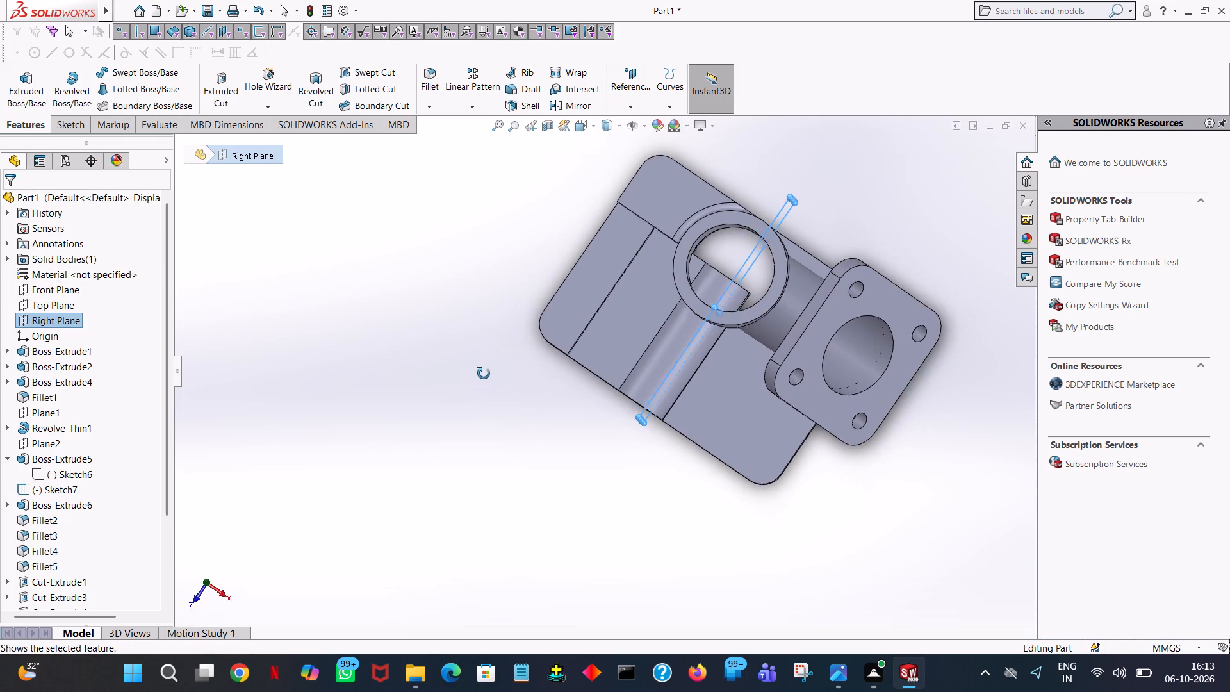
middle_click_drag(484, 374, 488, 354)
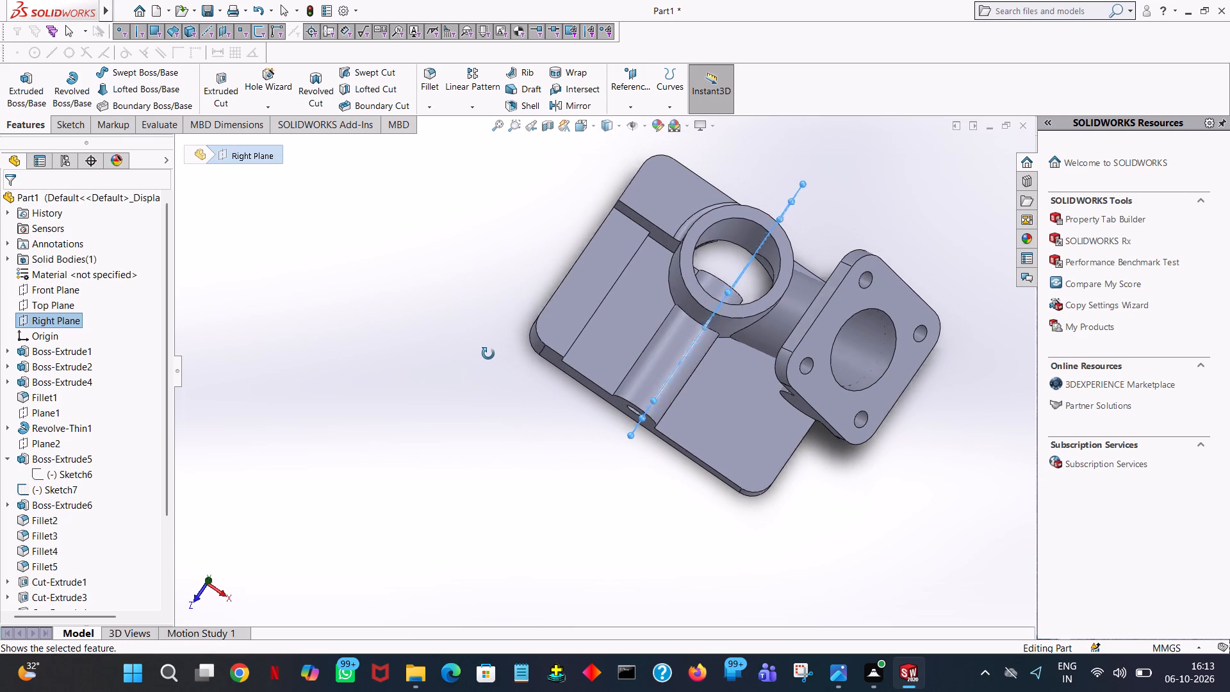
middle_click_drag(488, 354, 486, 353)
middle_click_drag(480, 394, 480, 395)
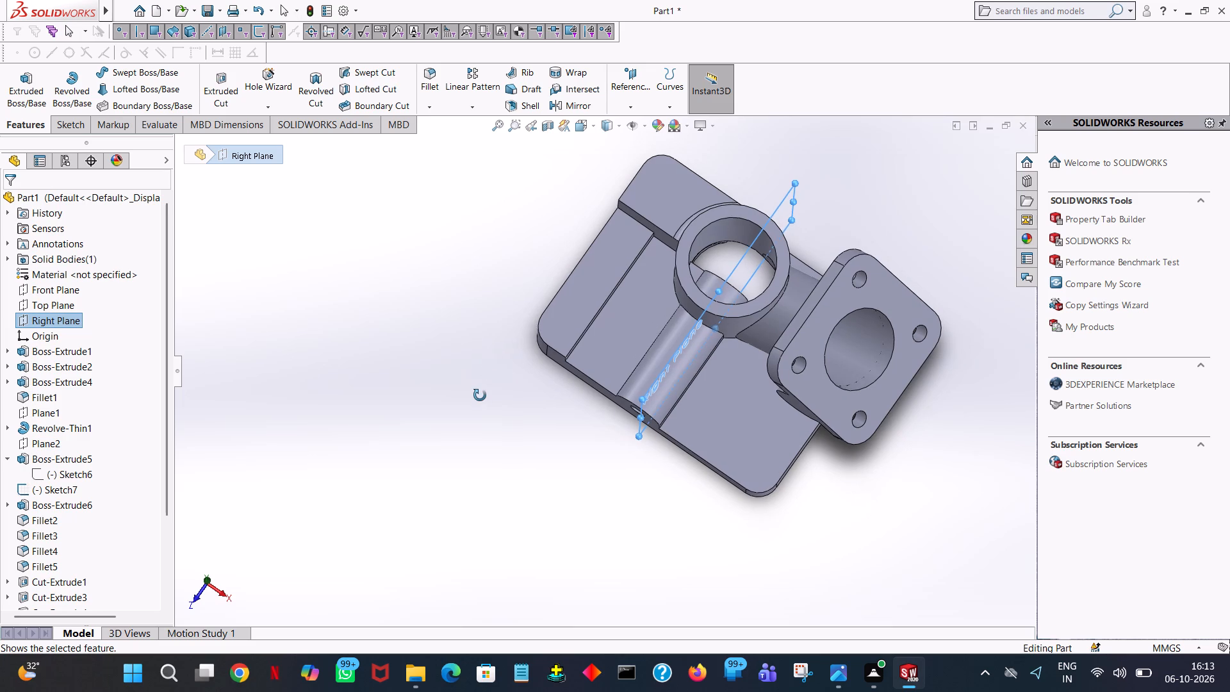
middle_click_drag(480, 395, 482, 422)
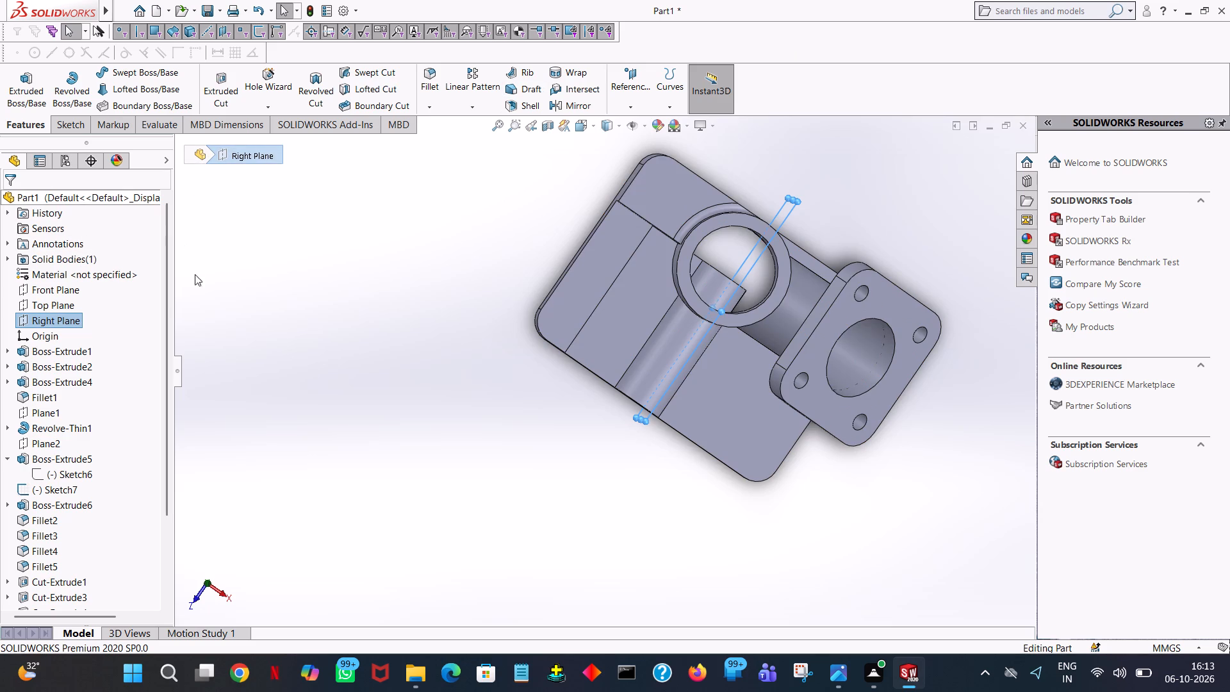
left_click(55, 322)
left_click(58, 319)
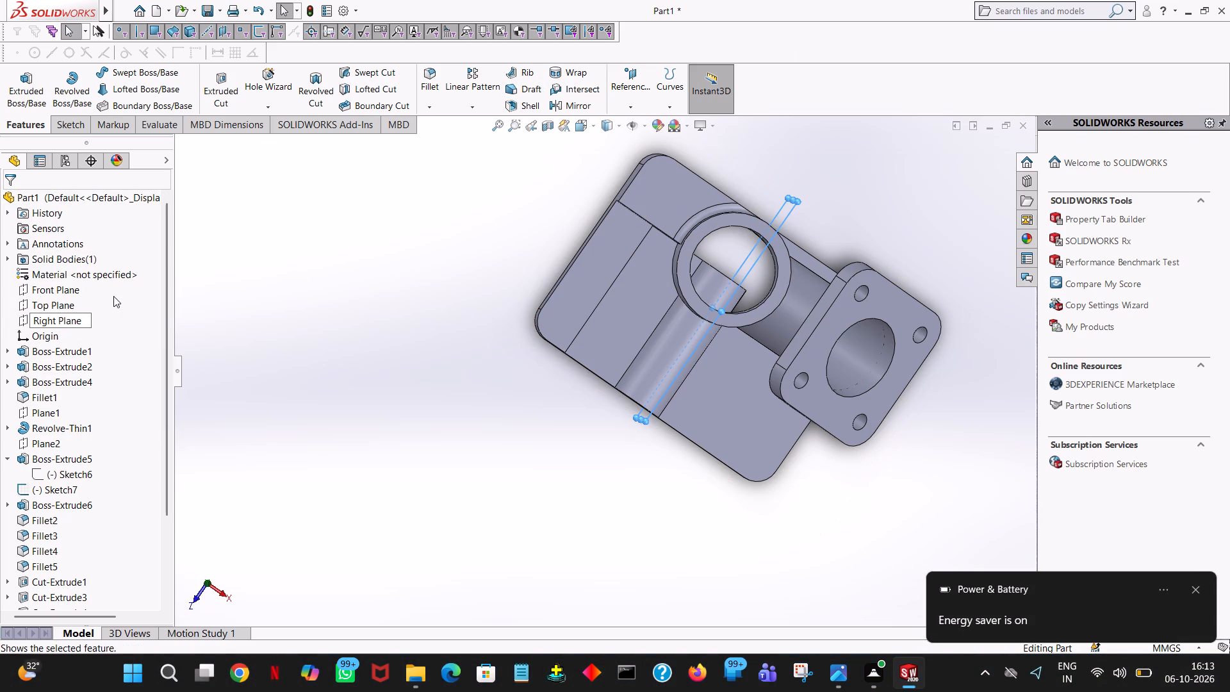
left_click(33, 318)
left_click(179, 312)
left_click(59, 322)
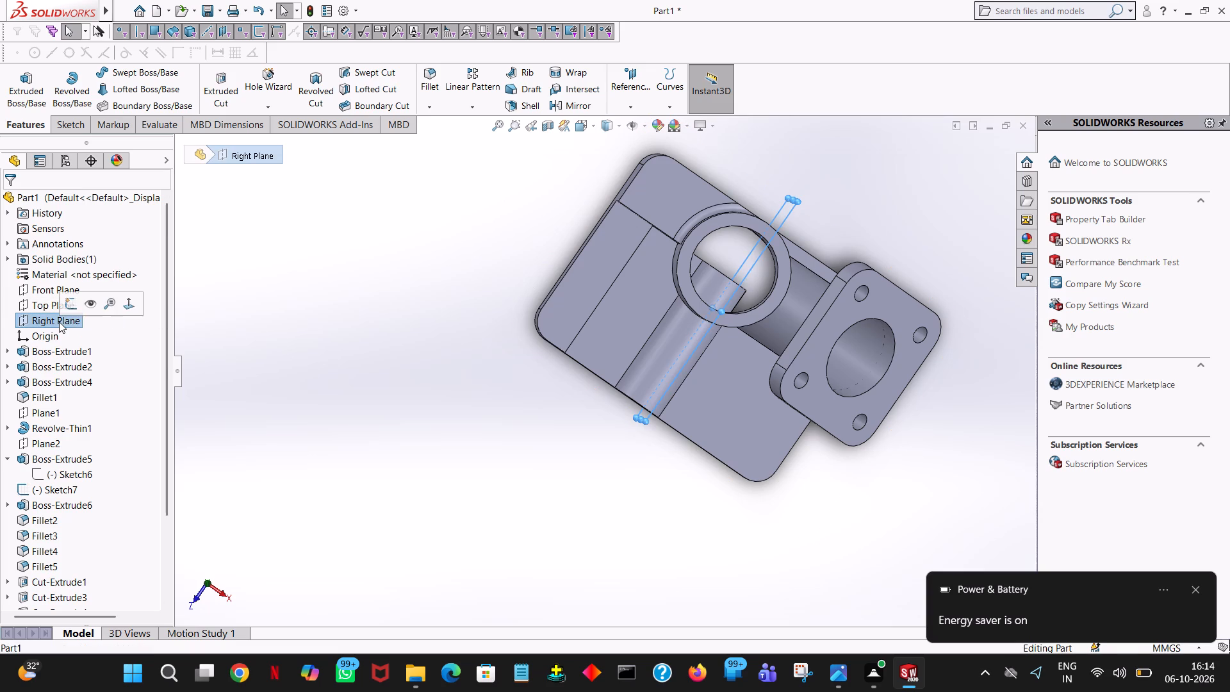
left_click(71, 307)
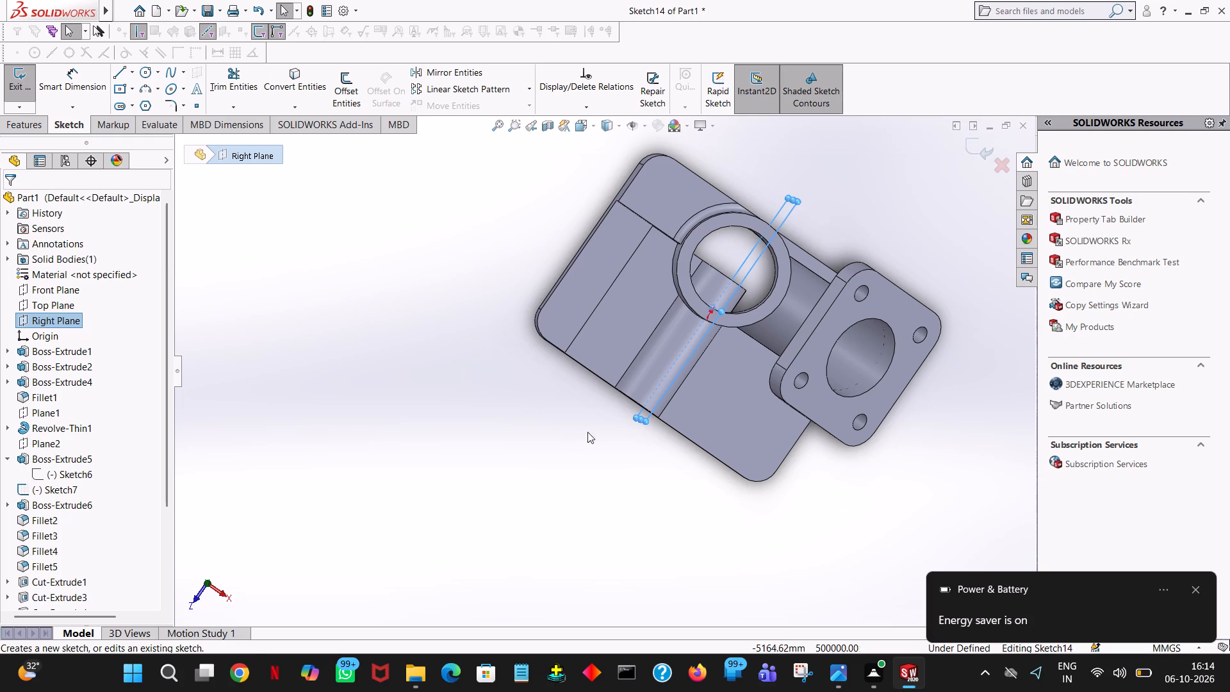
Viewing the sketch plane from its left side, sketch a 10 mm vertical line down from the upright cylinder's top front corner.
middle_click_drag(830, 470, 808, 384)
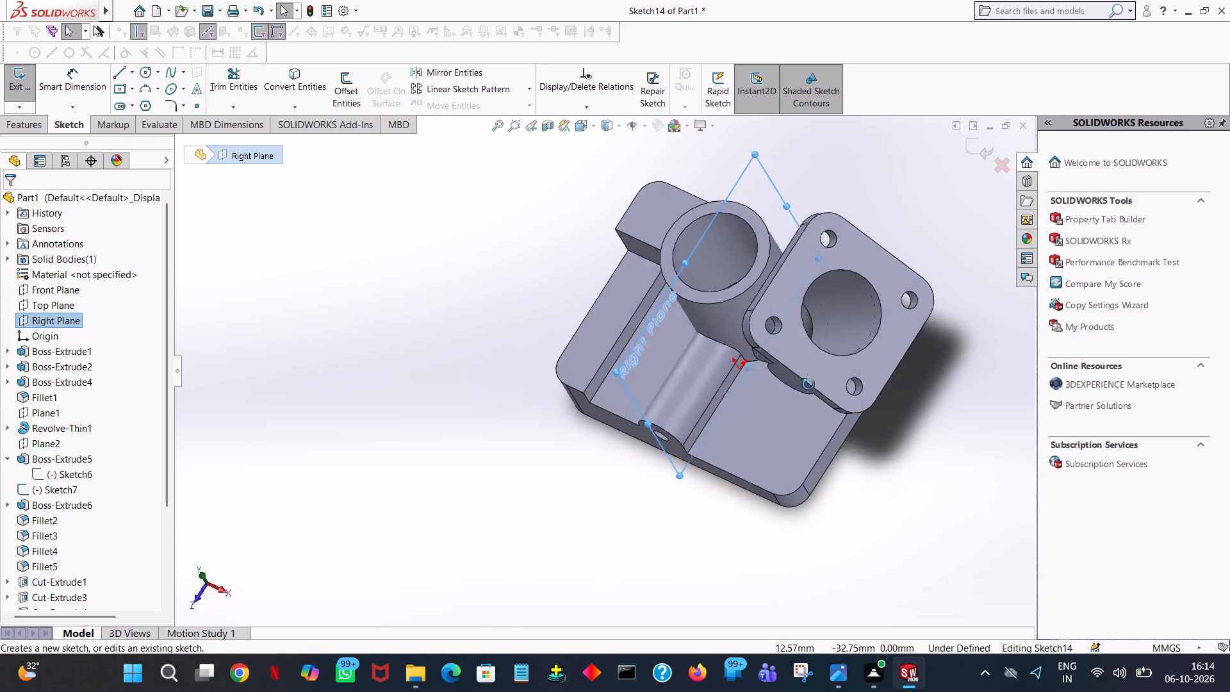
middle_click_drag(808, 384, 760, 375)
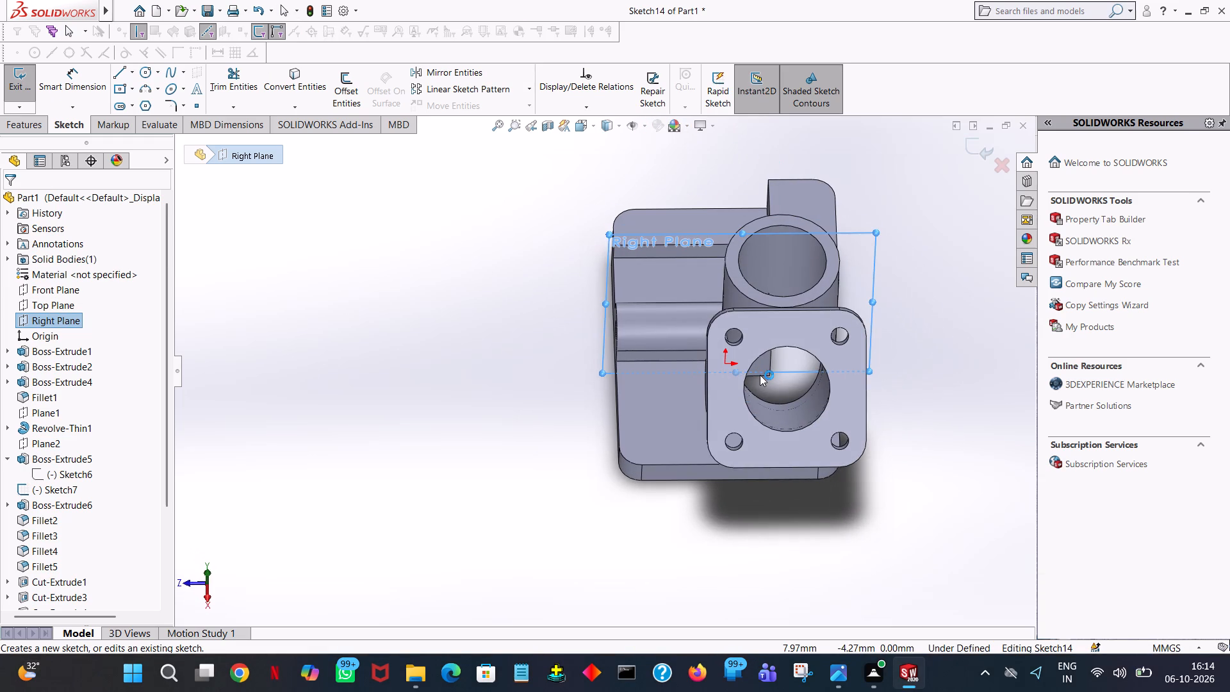
left_click(598, 128)
left_click(647, 199)
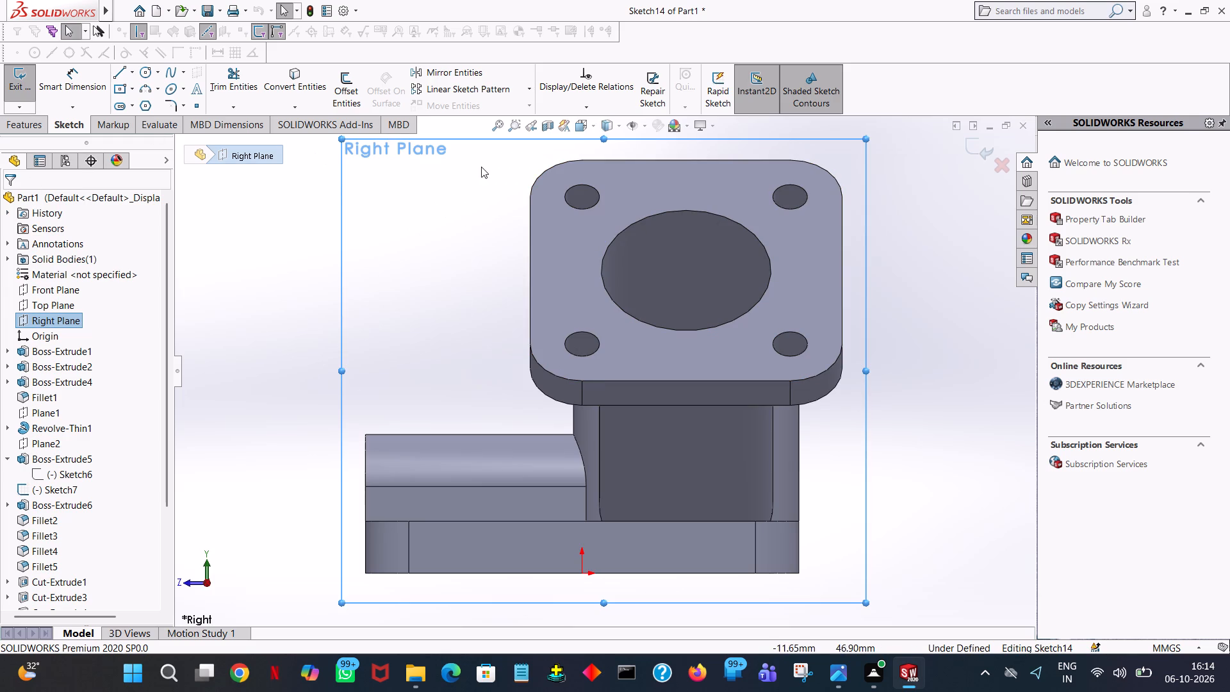
left_click(122, 70)
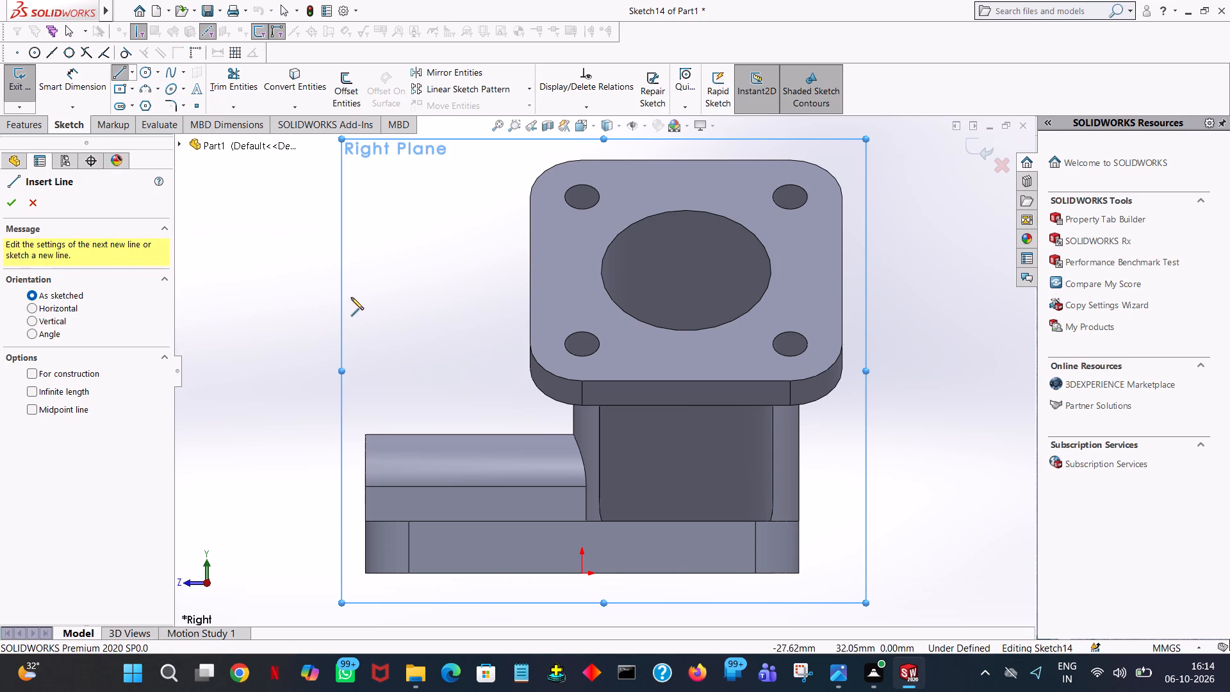
middle_click_drag(370, 304, 396, 313)
middle_click_drag(397, 313, 410, 318)
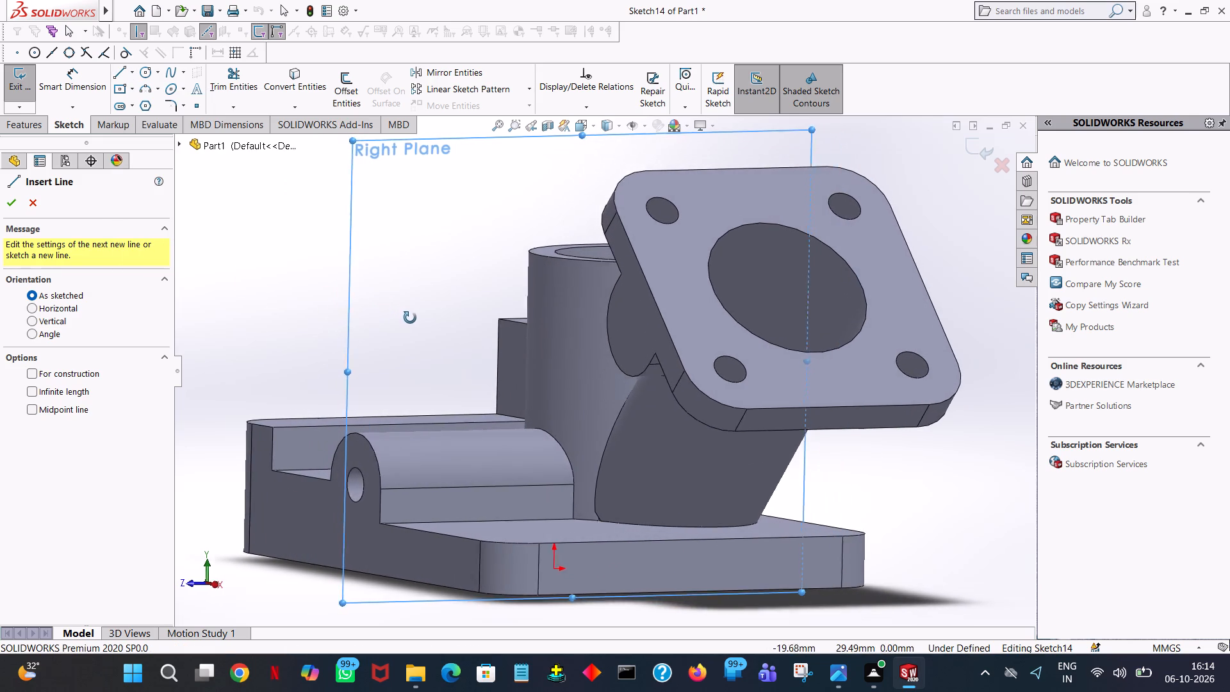
middle_click_drag(410, 318, 570, 395)
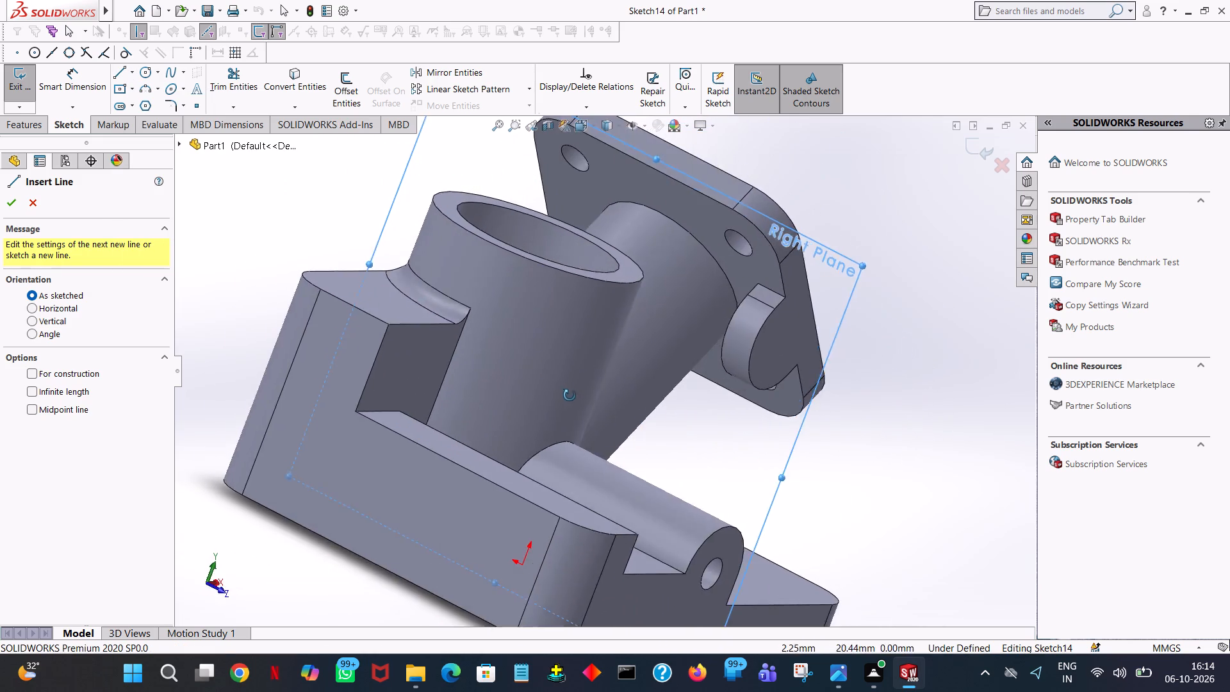
middle_click_drag(570, 395, 603, 452)
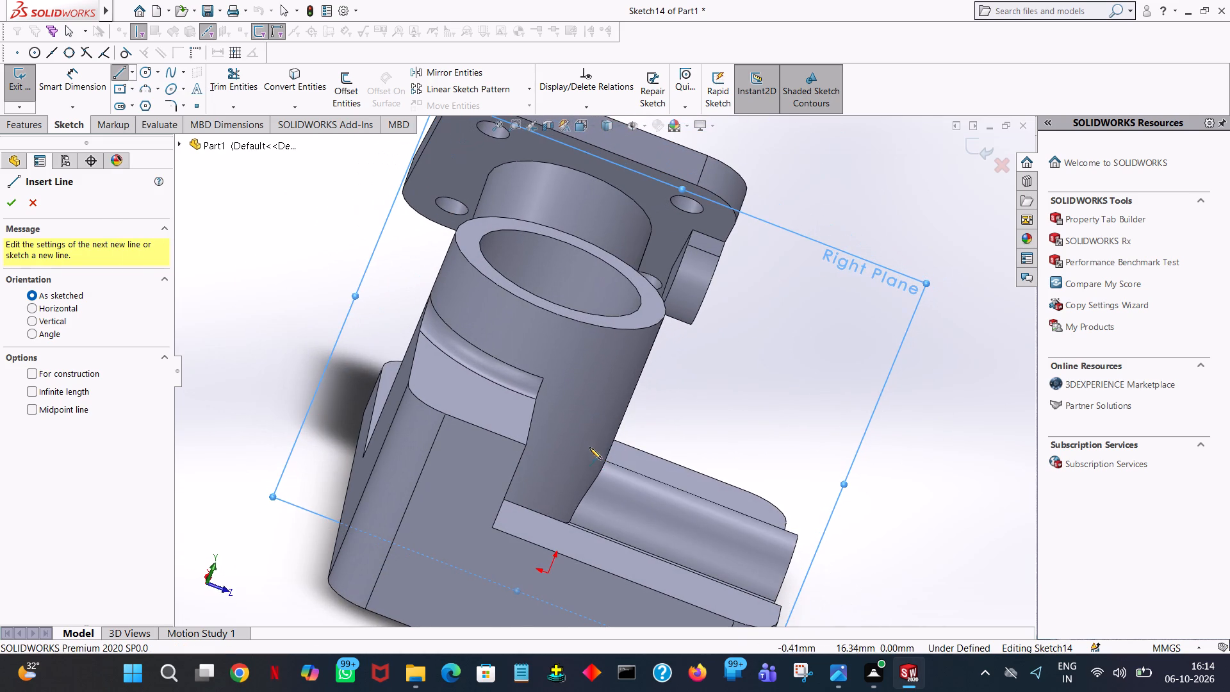
key("space")
left_click(161, 95)
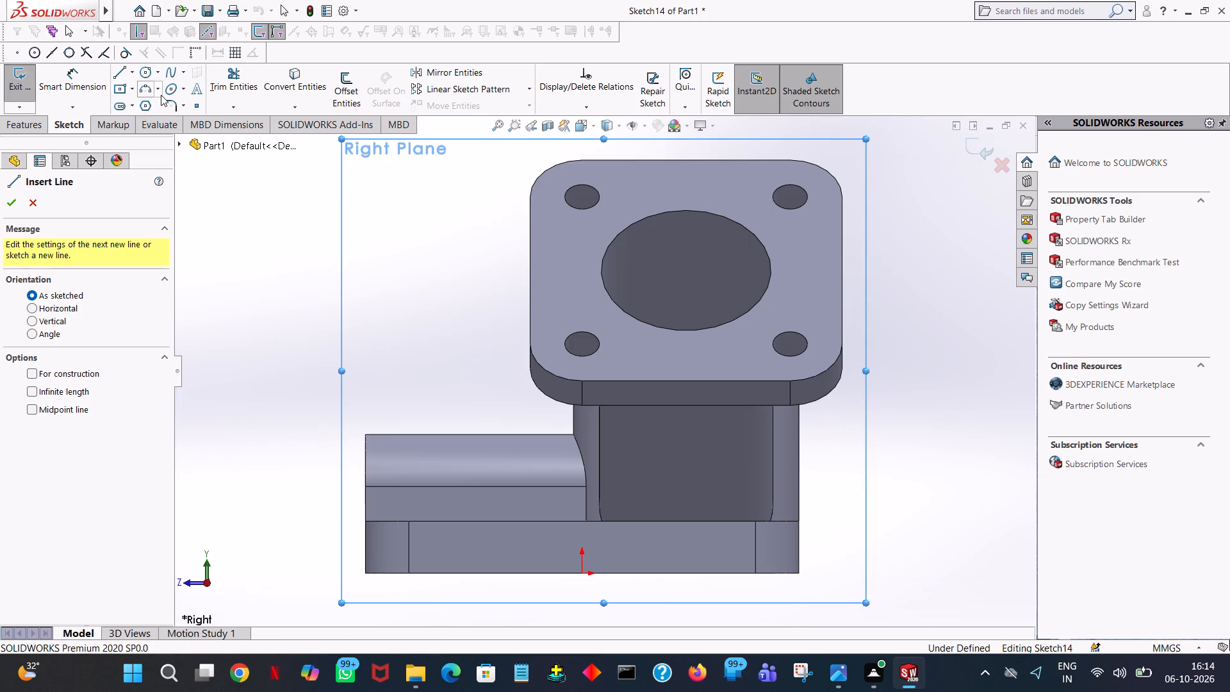
key("space")
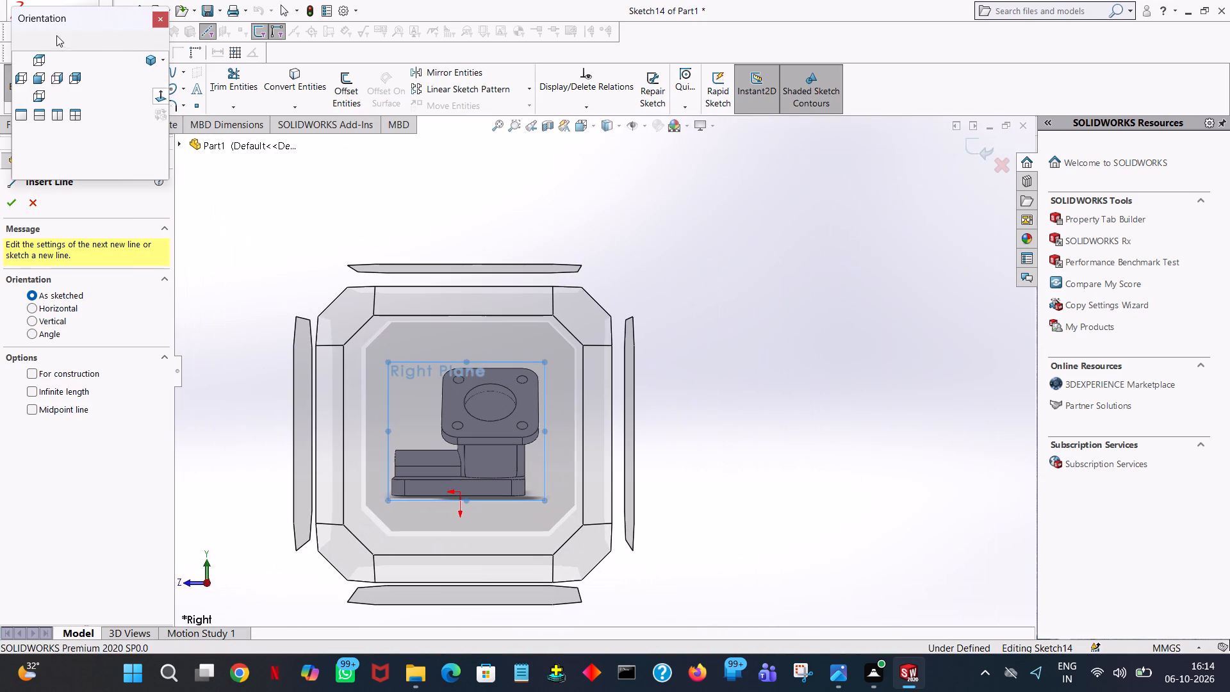
left_click(163, 92)
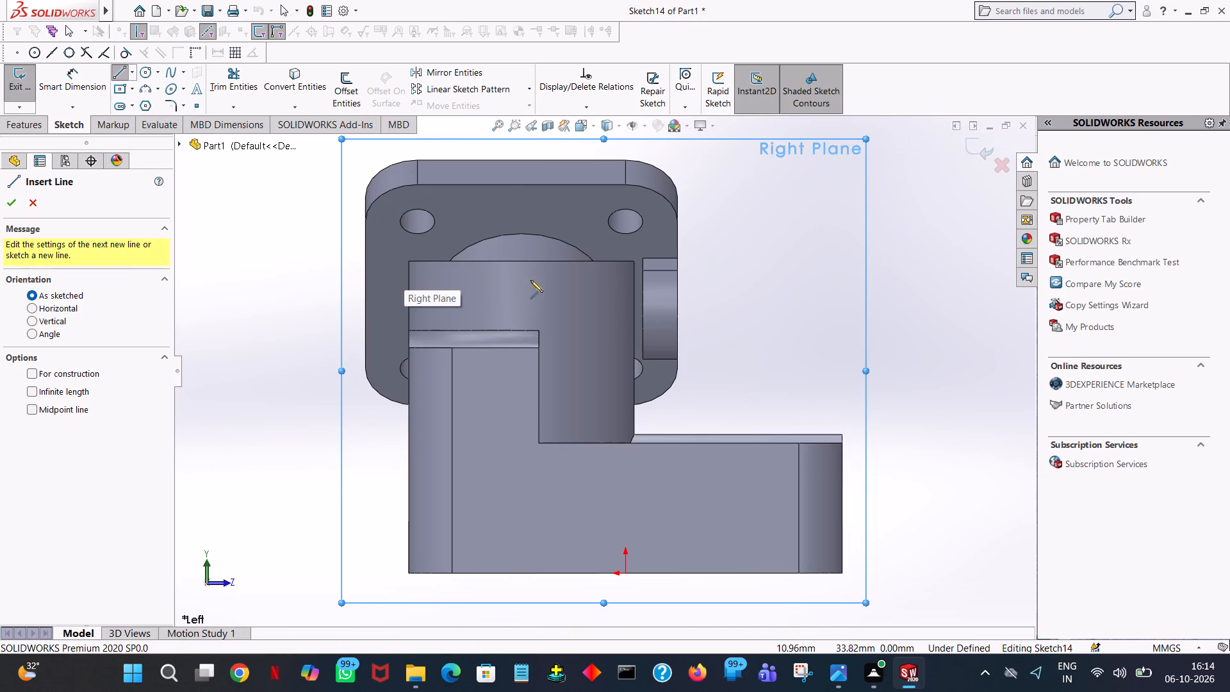
left_click(634, 261)
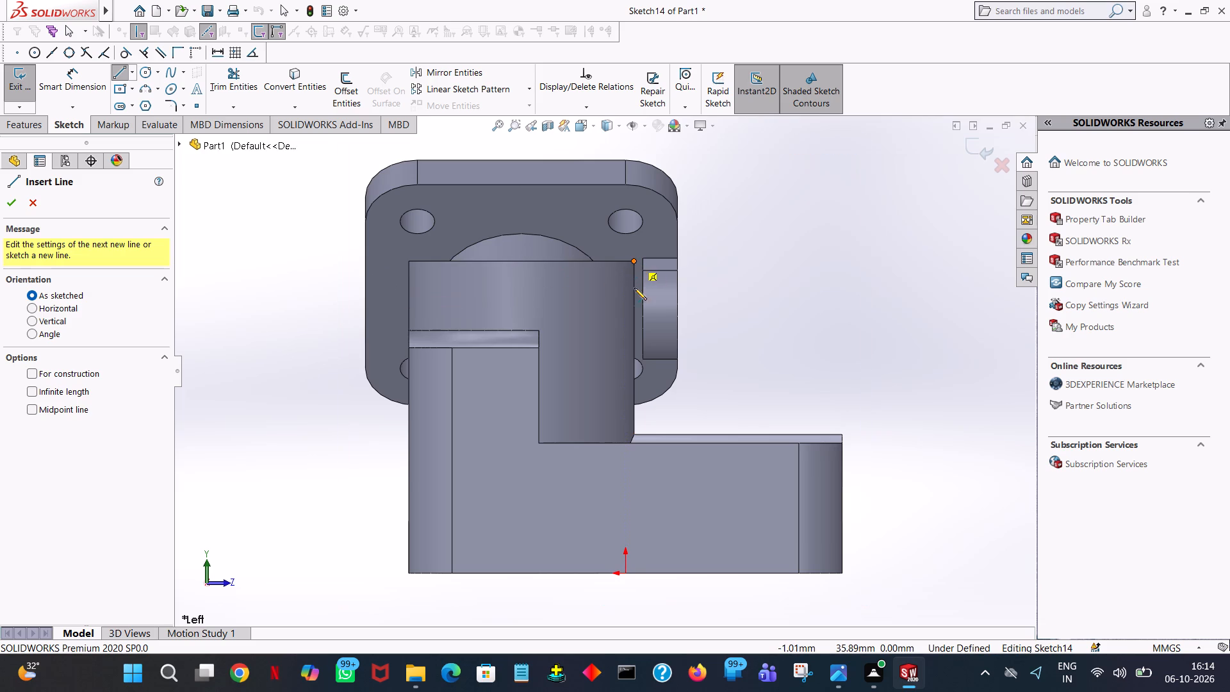
left_click(635, 301)
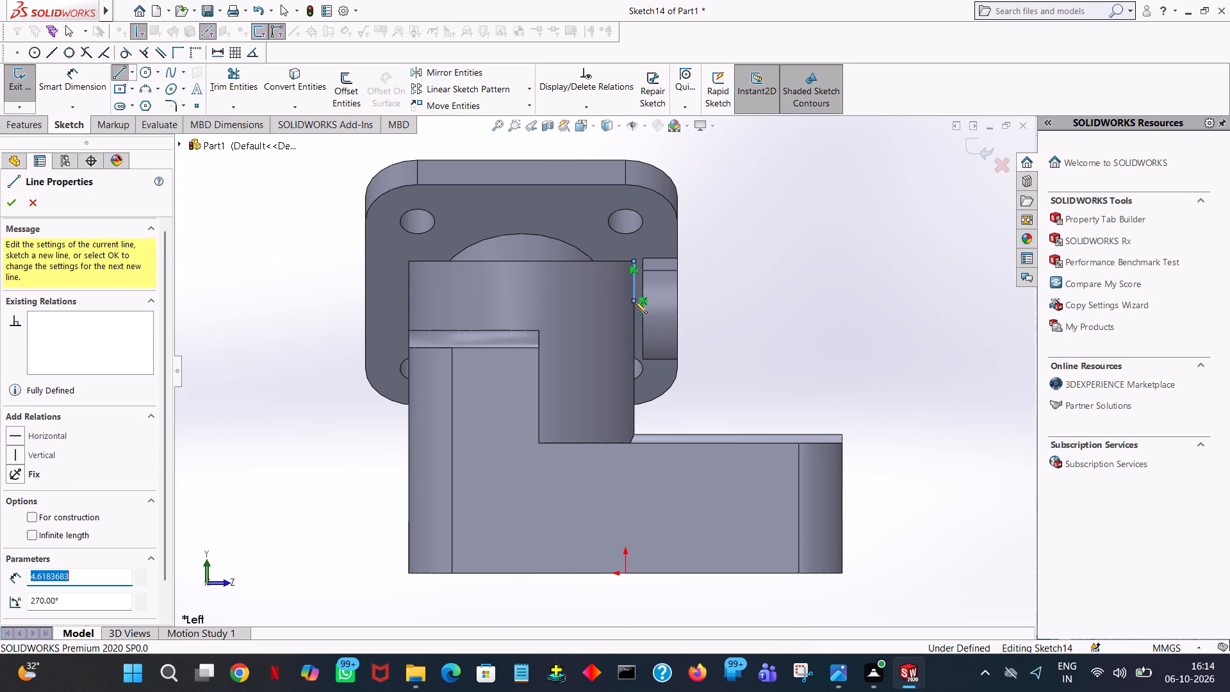
type("10")
key("Return")
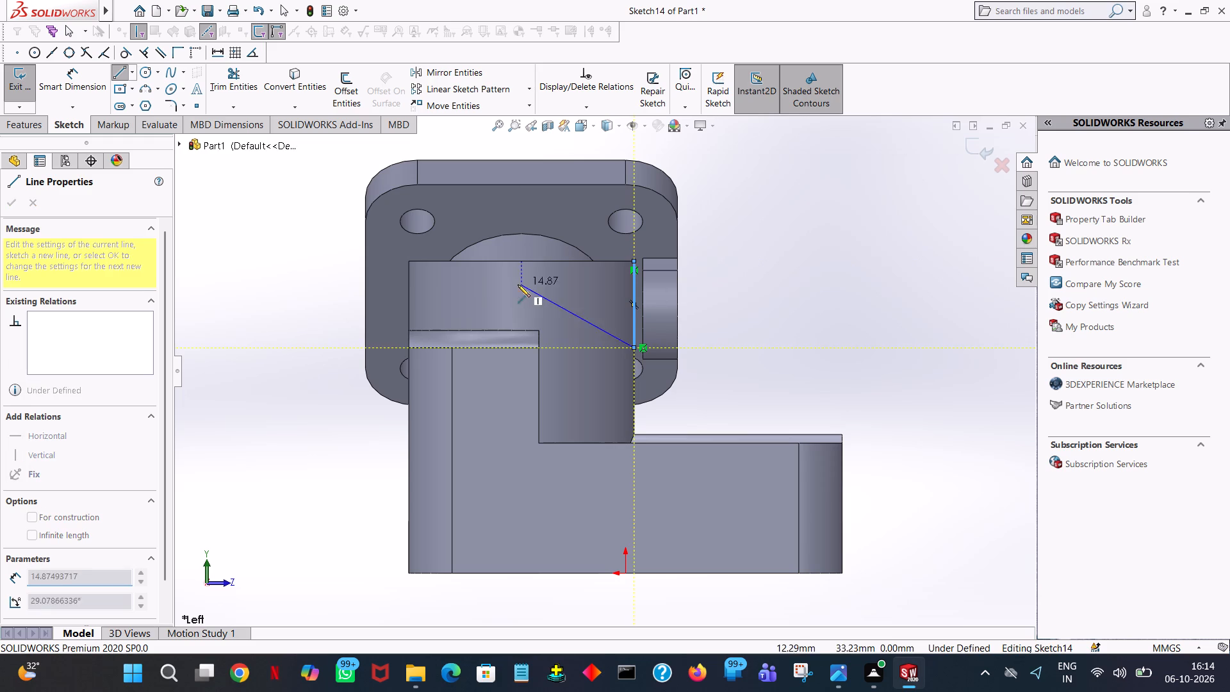
Complete the closed 26 mm by 10 mm rectangle across the upright cylinder's top with three more lines.
left_click(408, 347)
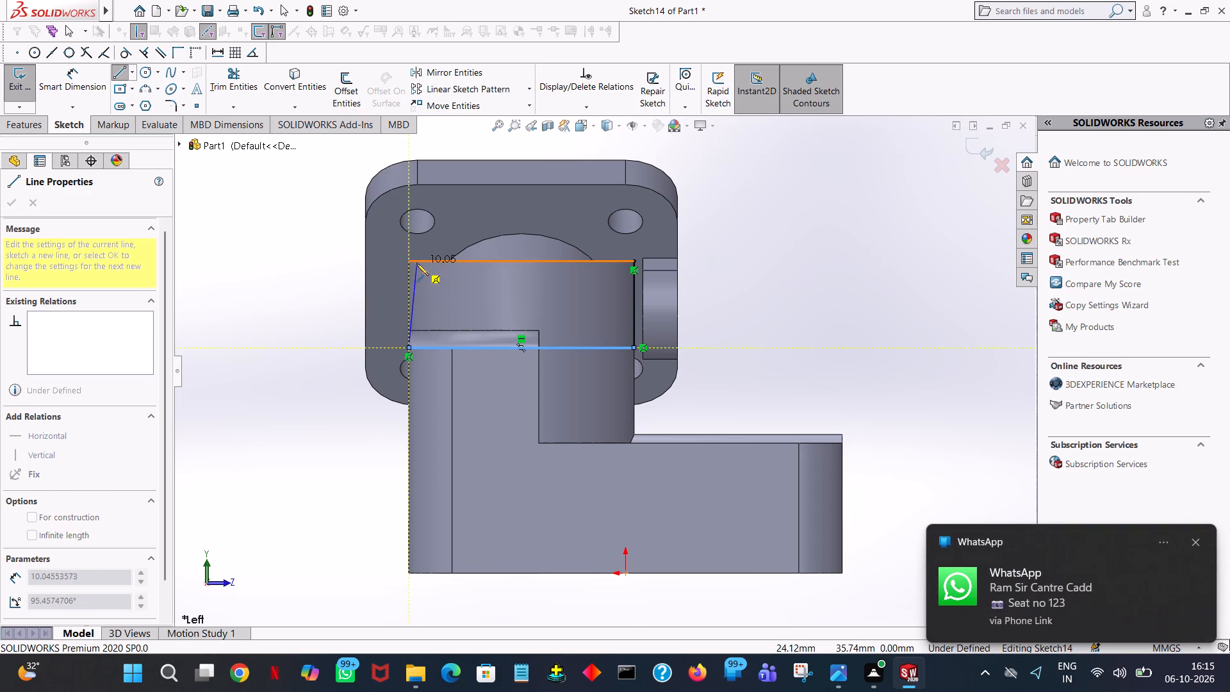
left_click(409, 261)
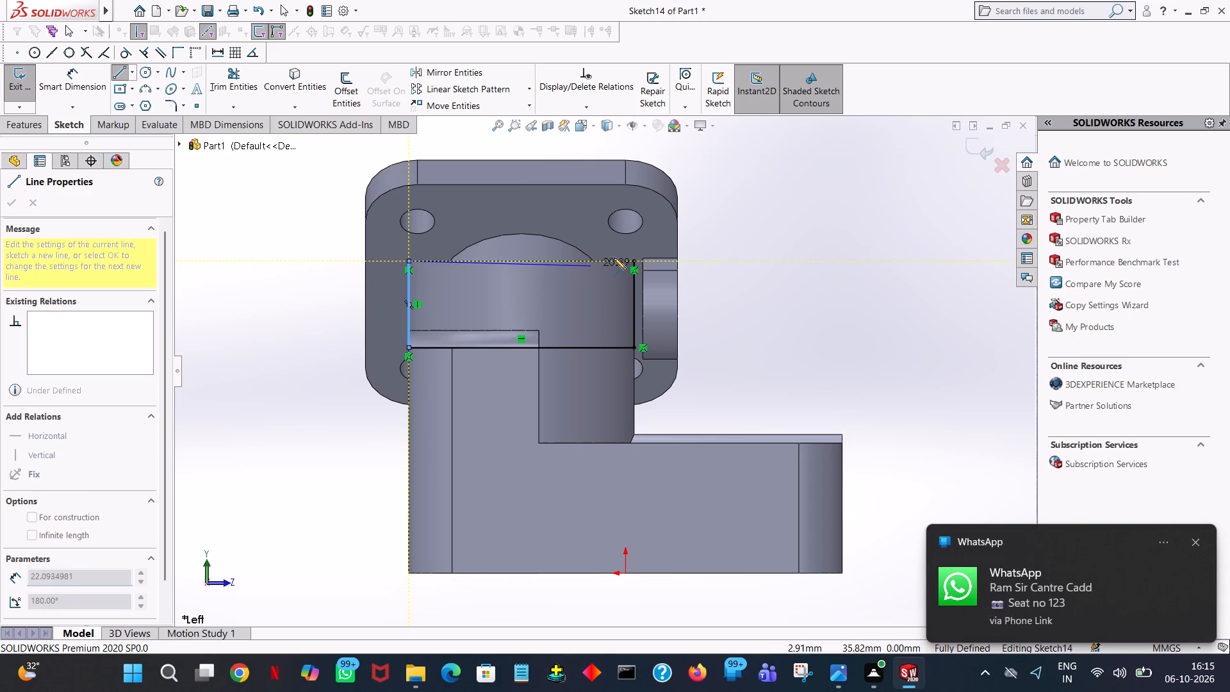
left_click(634, 259)
right_click(634, 259)
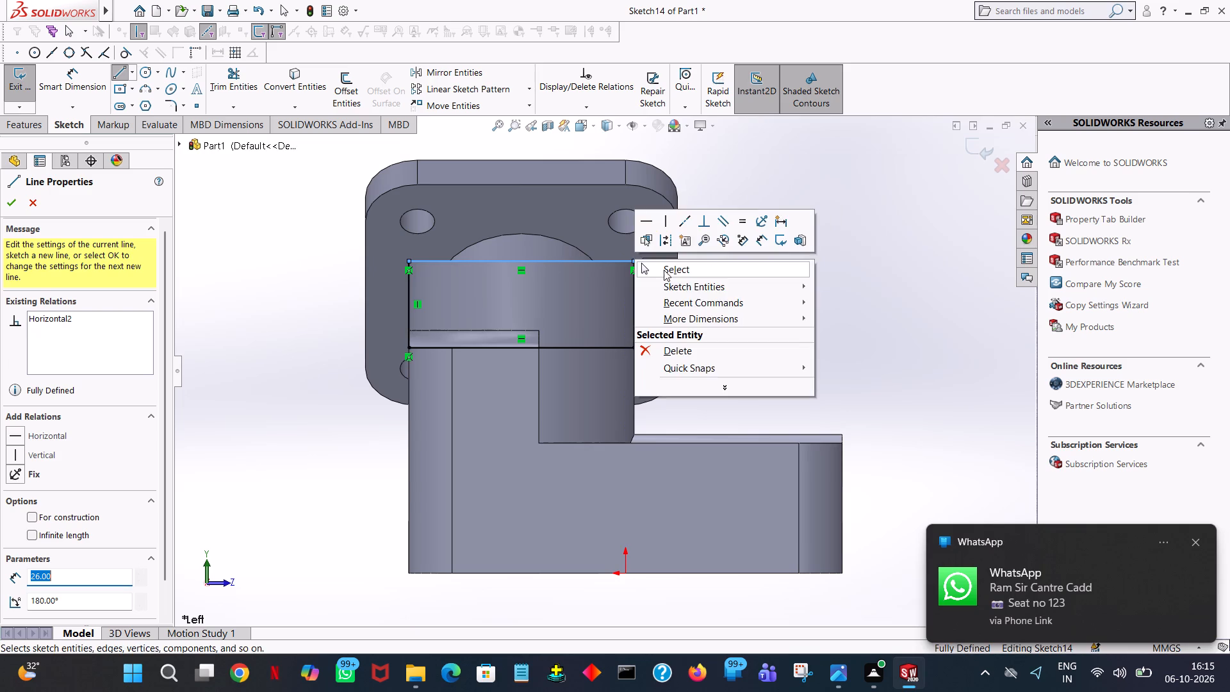
left_click(667, 271)
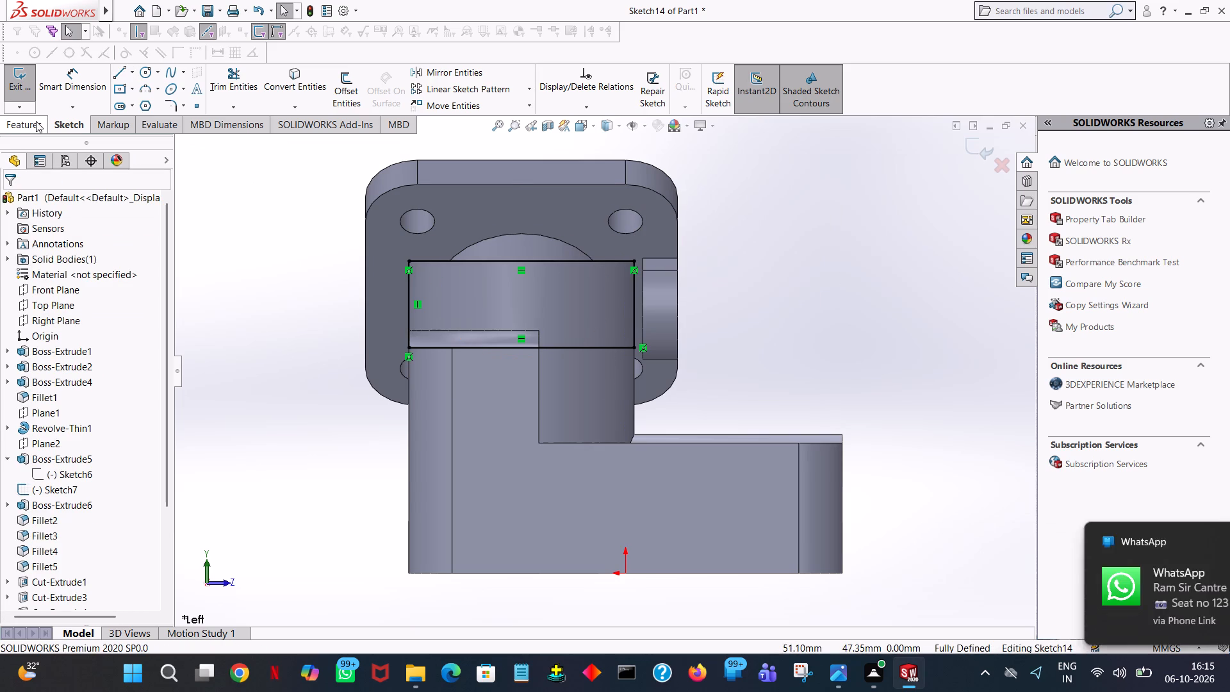
Set up an extruded cut of the rectangle with a Mid Plane end condition and 6 mm depth.
left_click(35, 121)
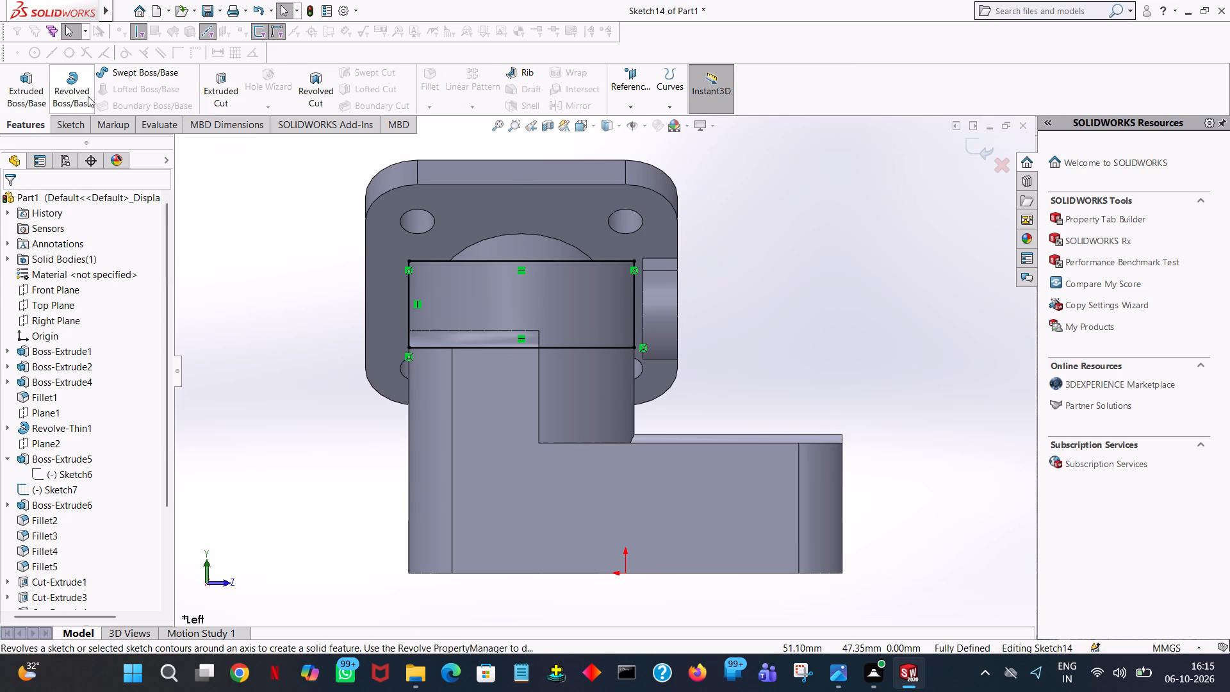
left_click(217, 86)
middle_click_drag(882, 268, 817, 288)
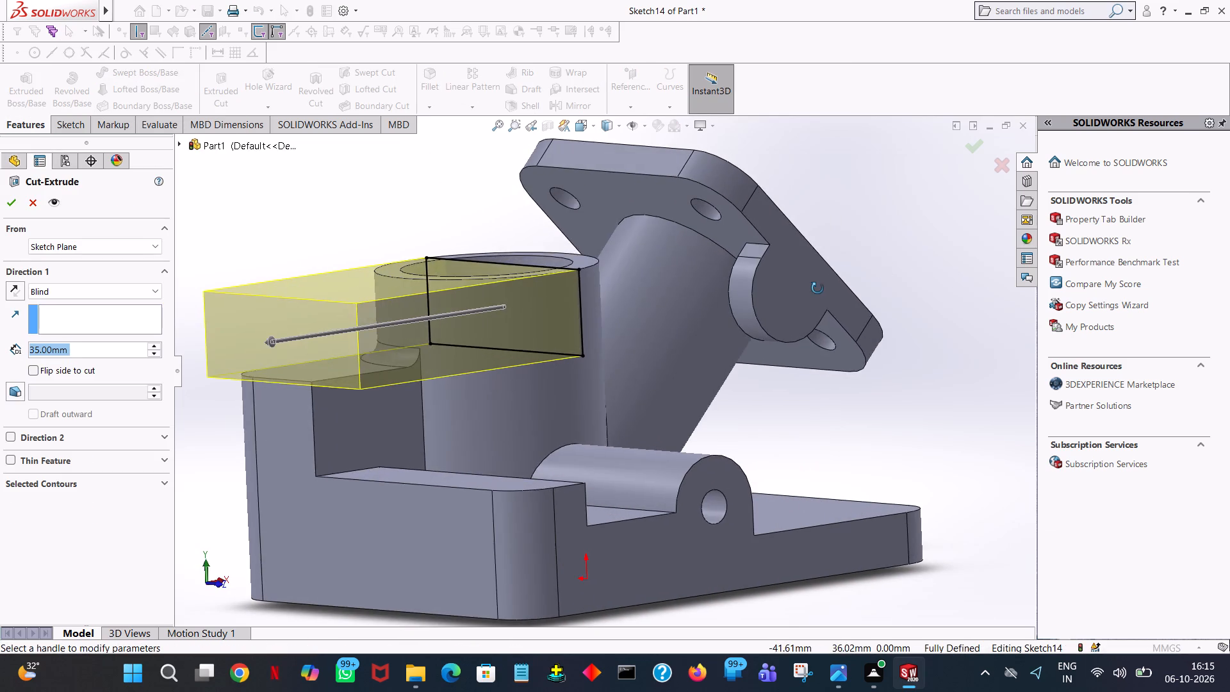
middle_click_drag(817, 288, 794, 295)
left_click(54, 286)
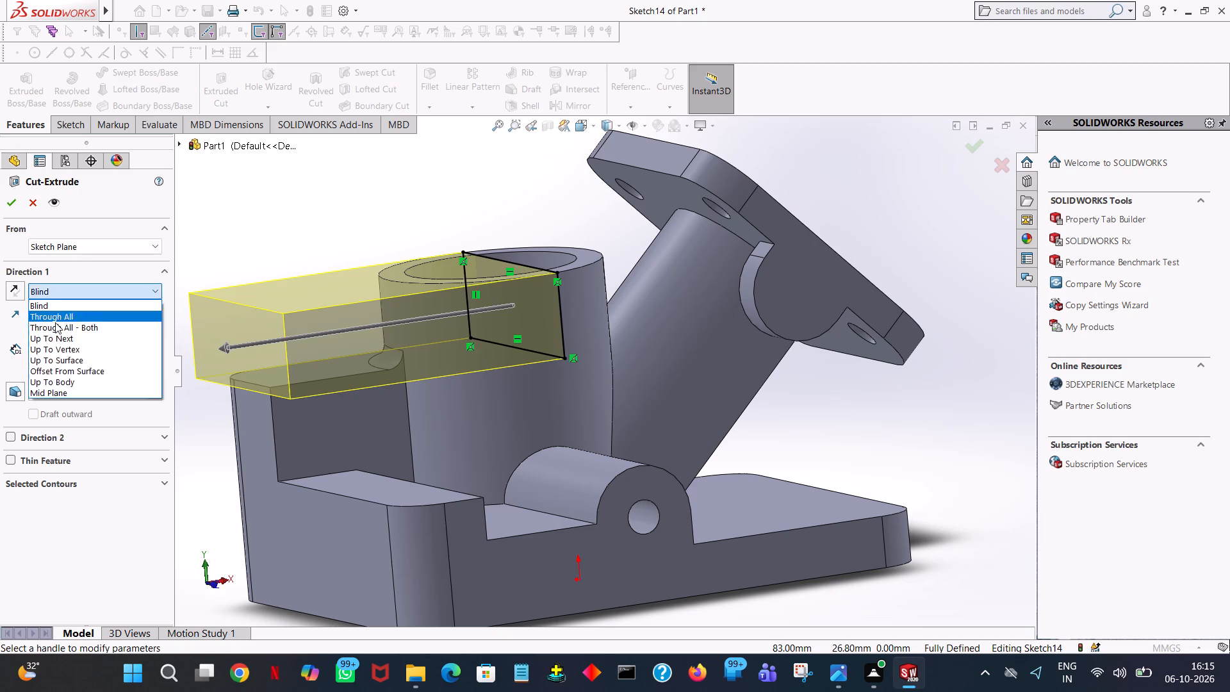
left_click(61, 389)
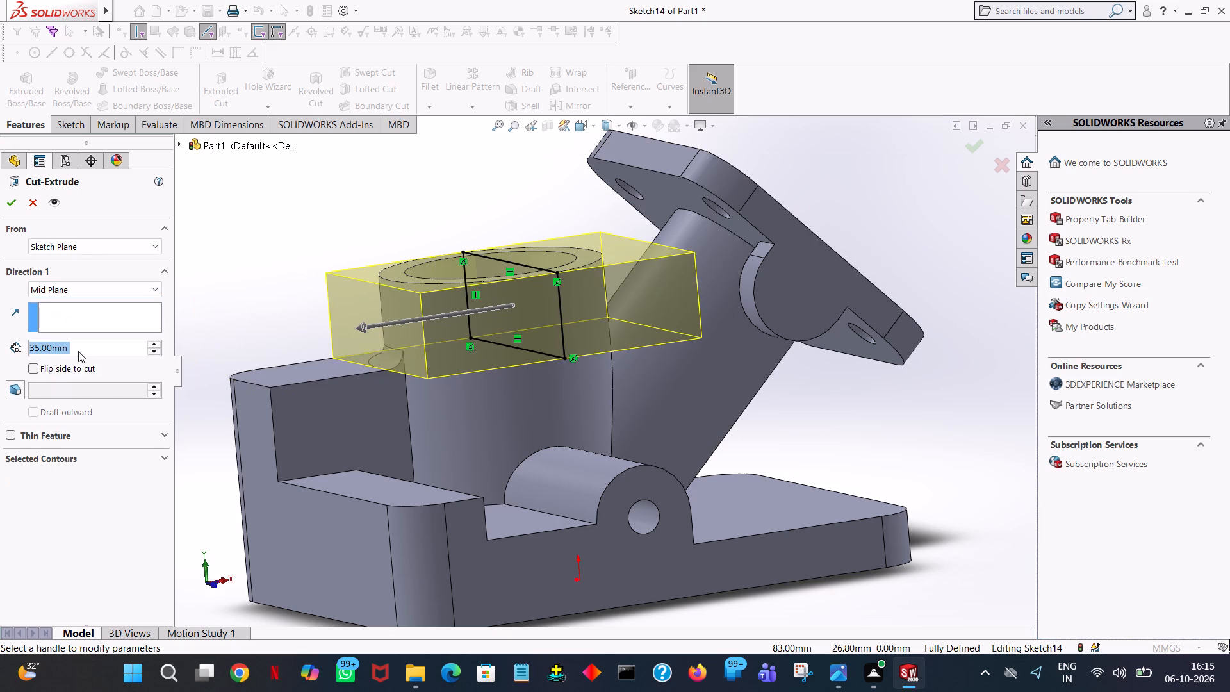
key("3")
key("BackSpace")
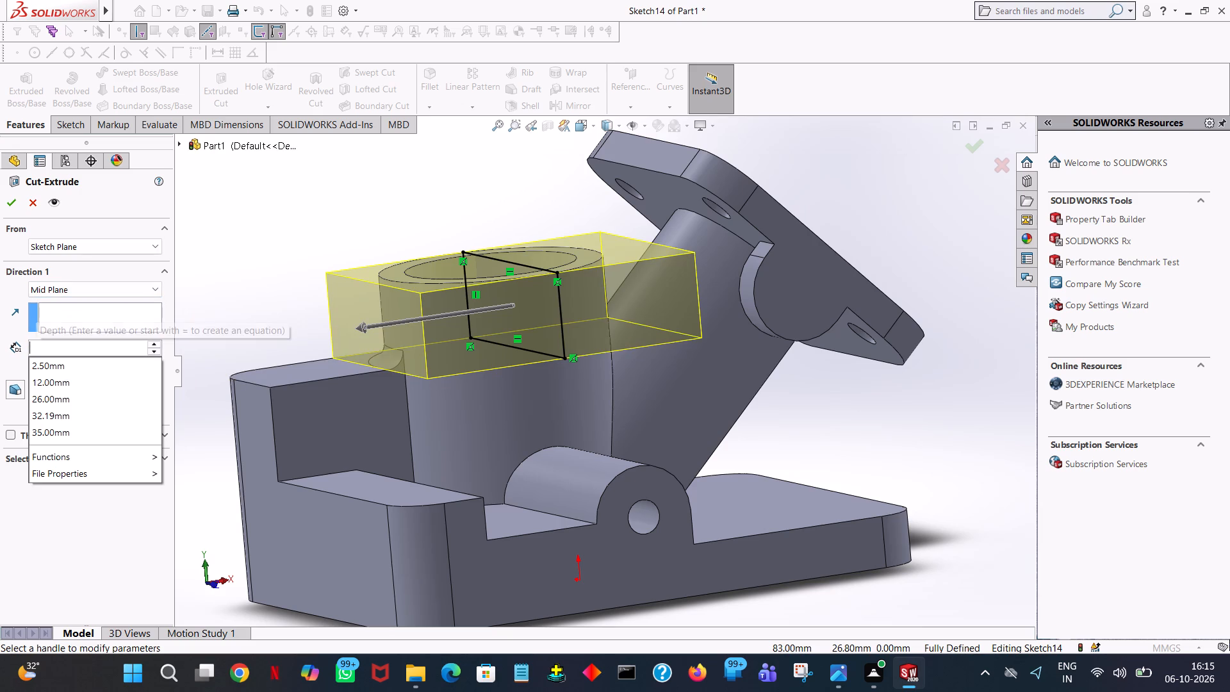
key("6")
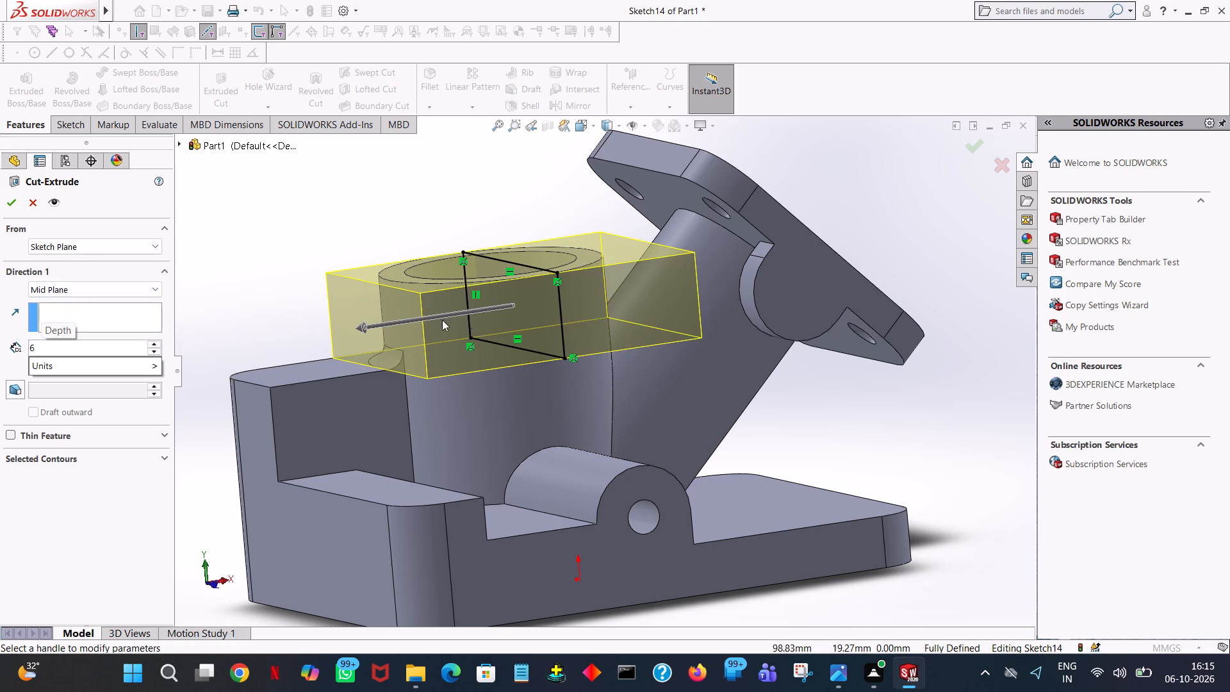
left_click(291, 218)
middle_click_drag(291, 218, 265, 218)
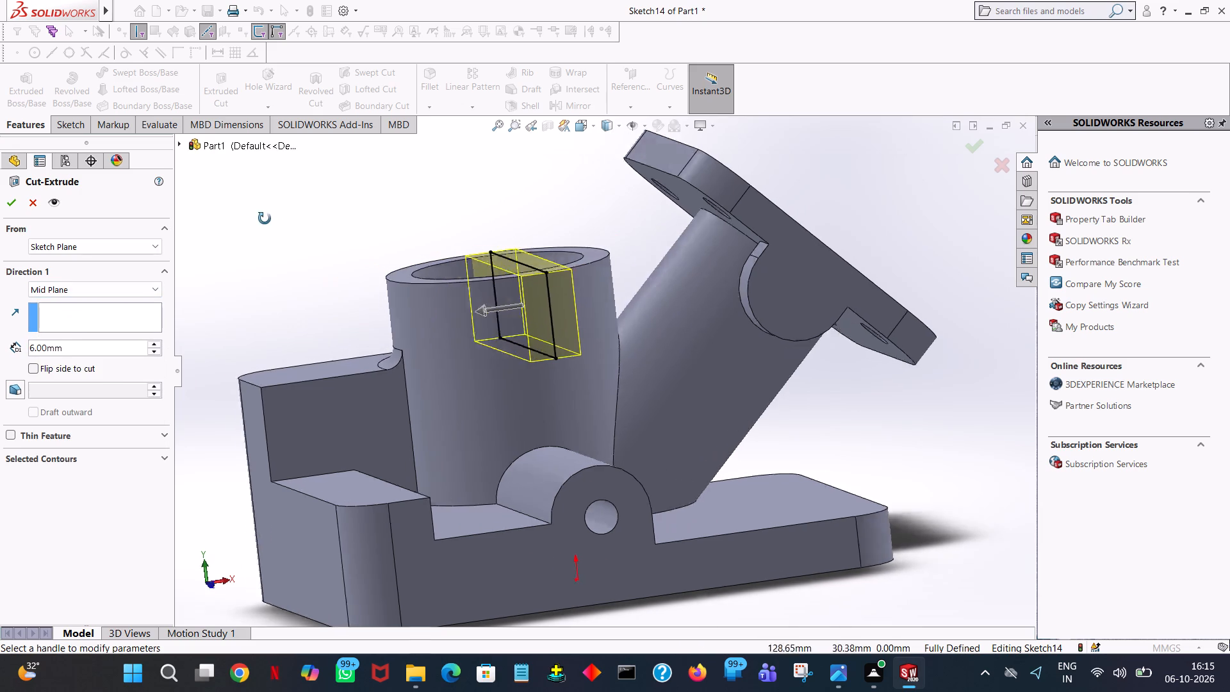
middle_click_drag(265, 218, 280, 392)
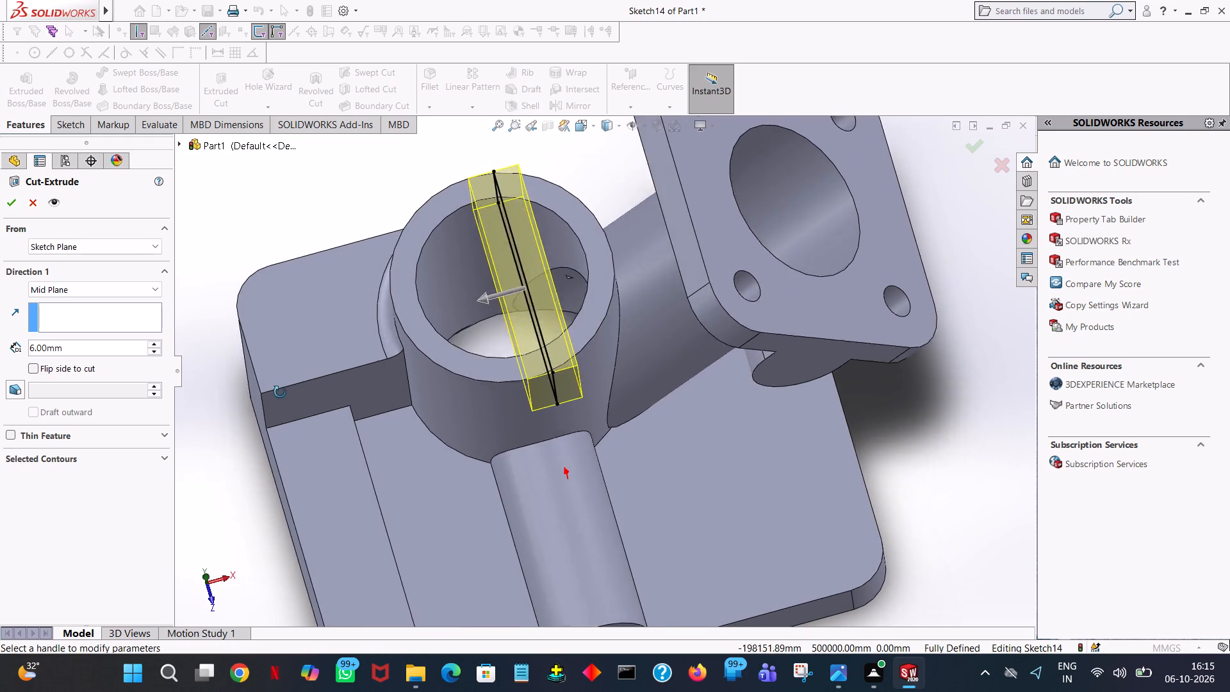
middle_click_drag(280, 392, 283, 441)
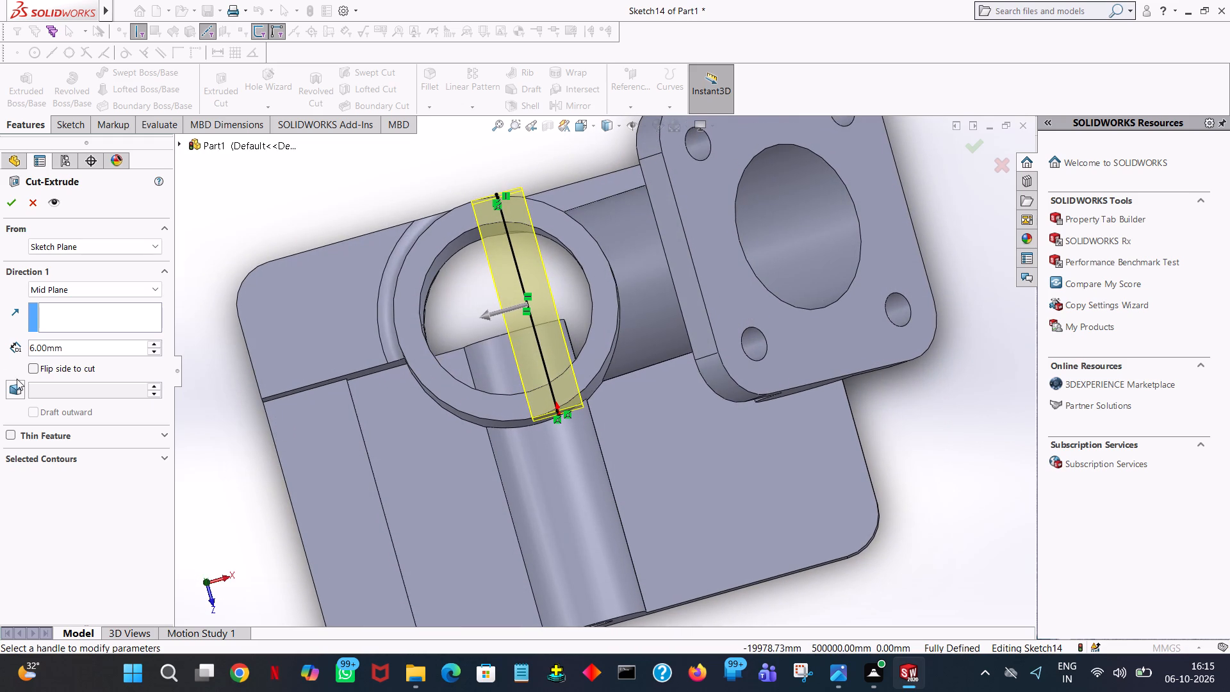
Switch the cut to Blind at 2 mm and enable Direction 2 with a 4 mm Blind depth.
left_click(60, 293)
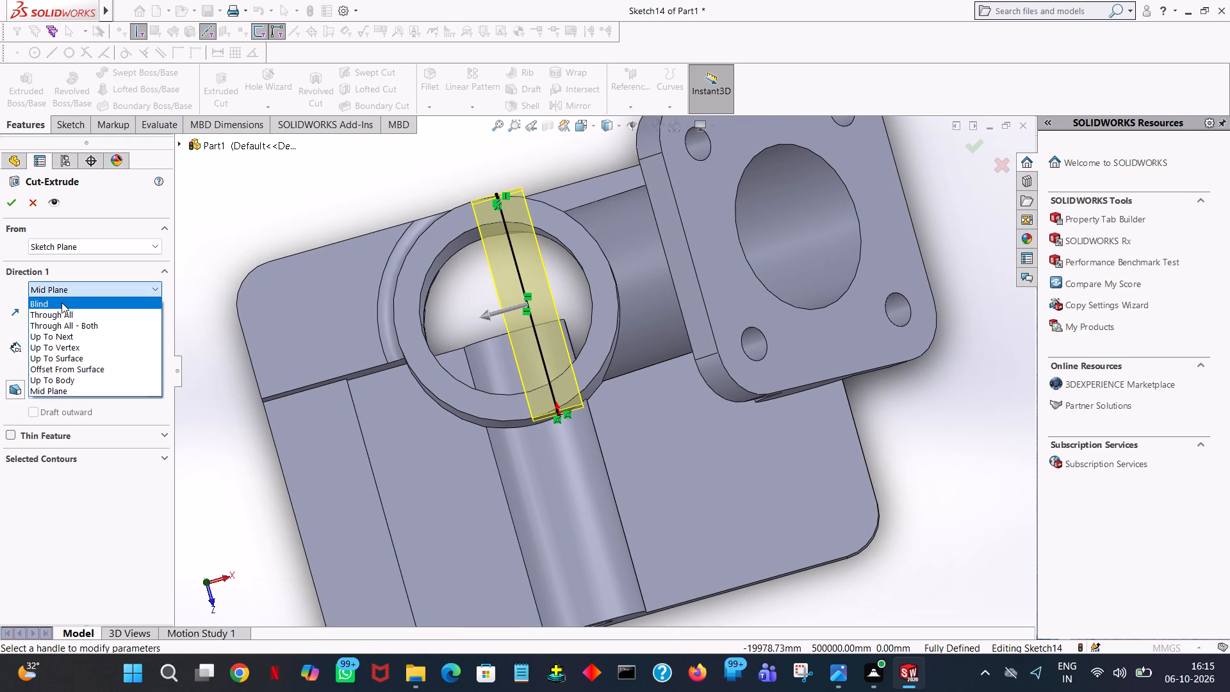
left_click(61, 302)
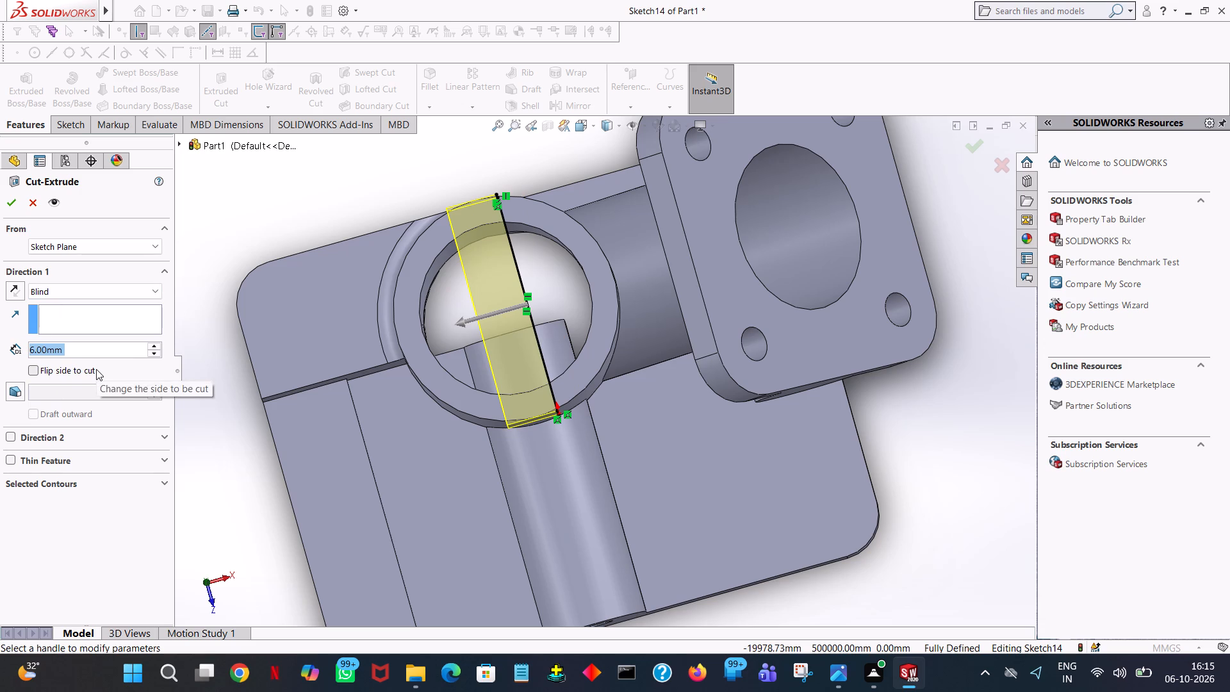
key("2")
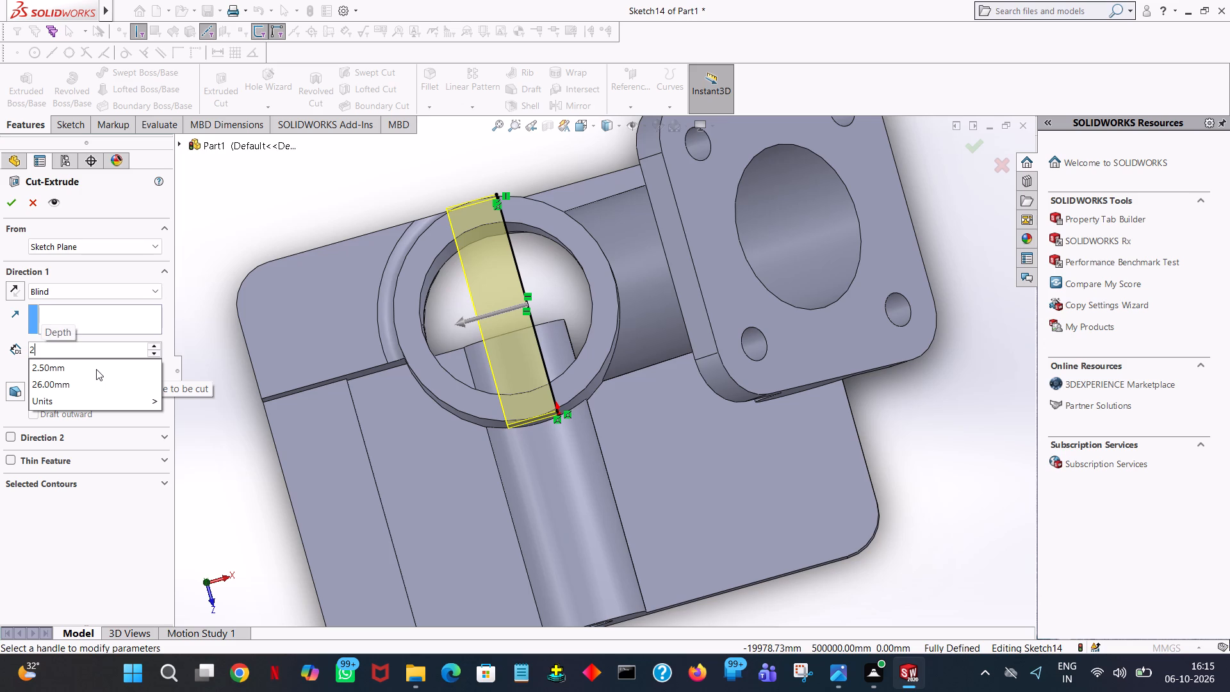
left_click(224, 238)
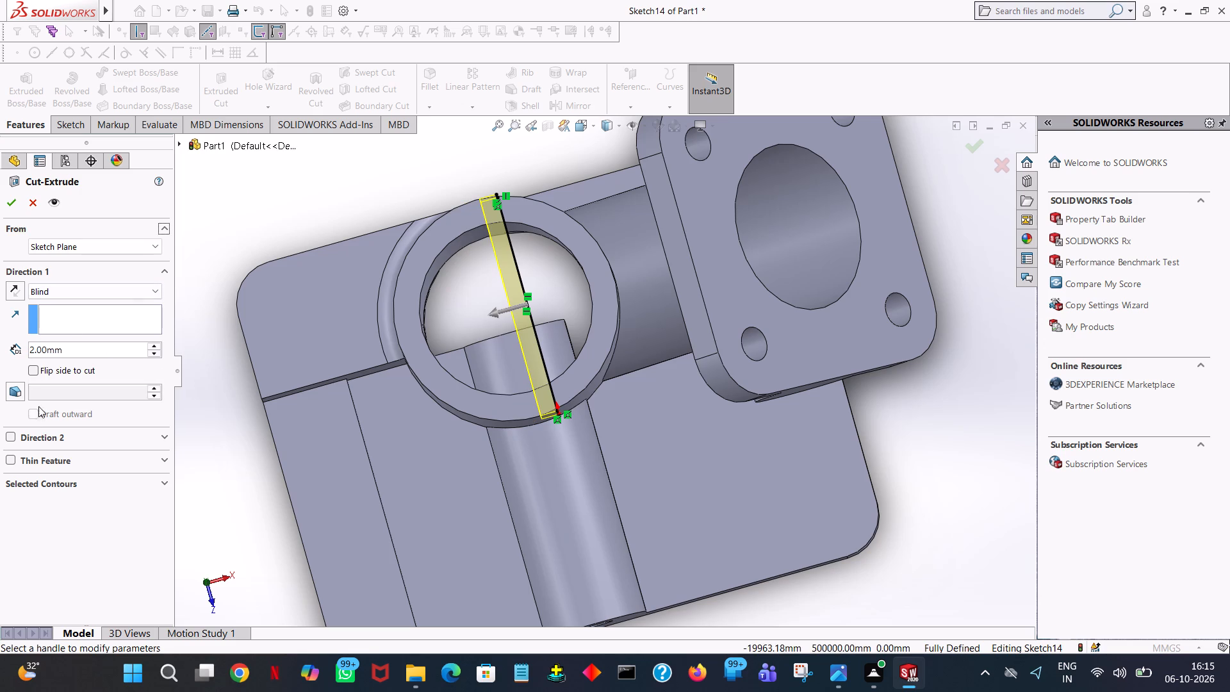
left_click(11, 437)
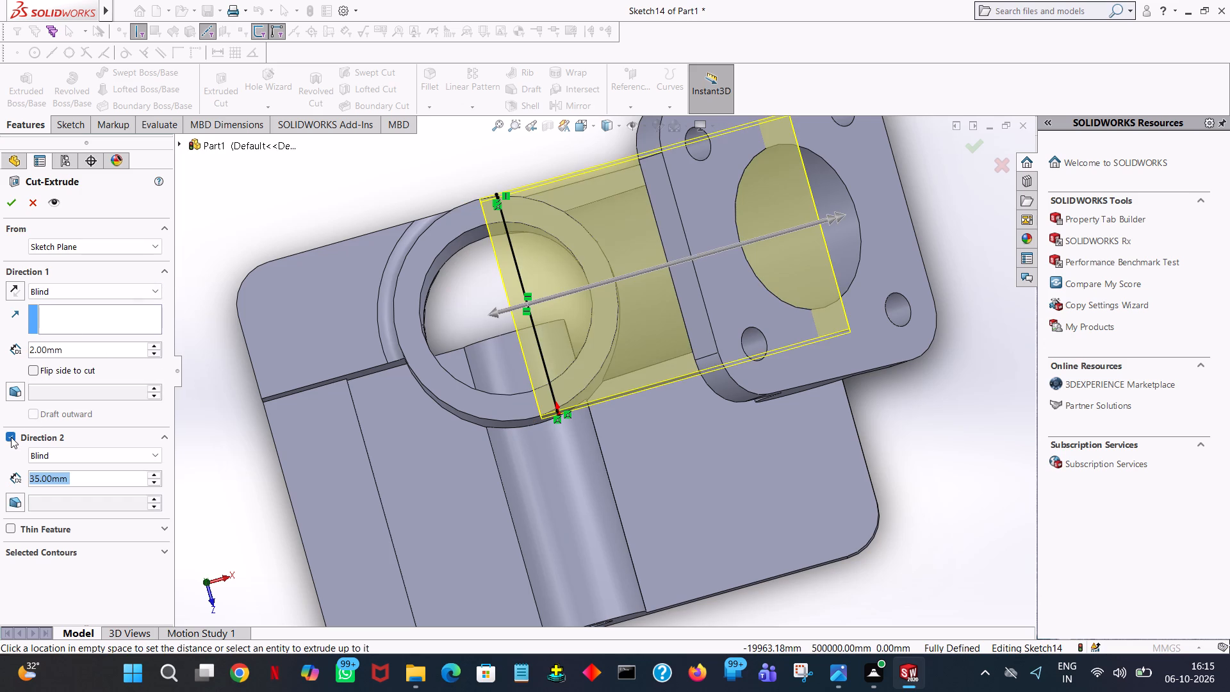
type("47")
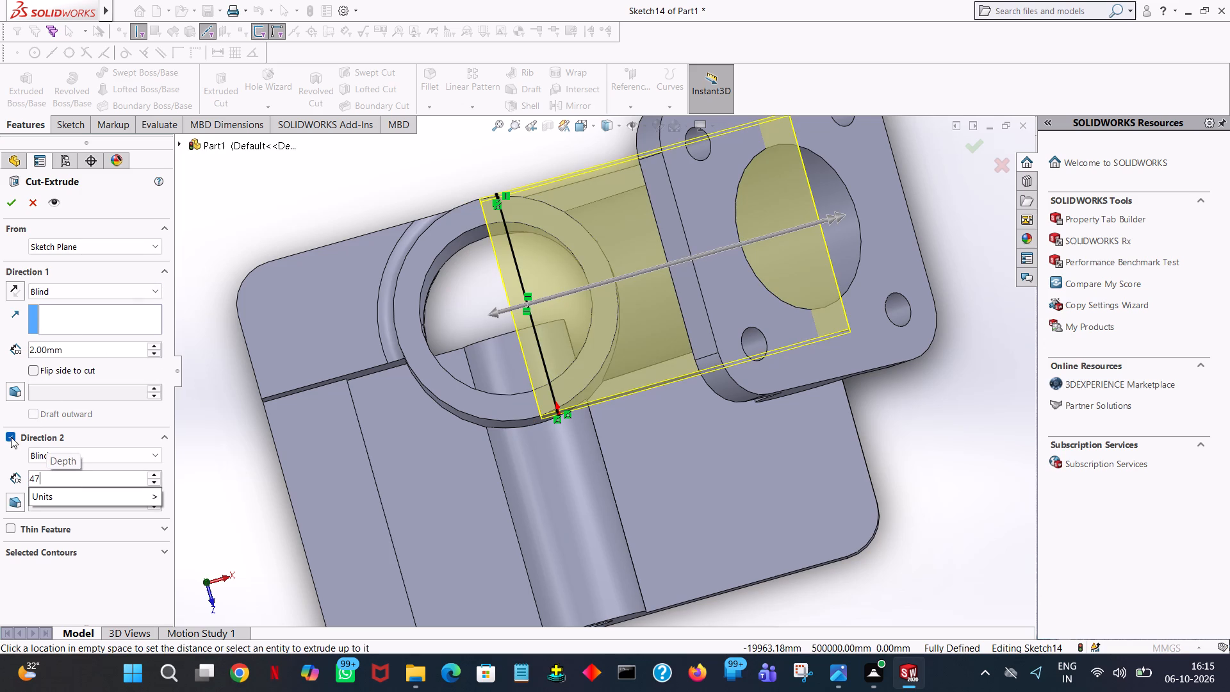
key("BackSpace")
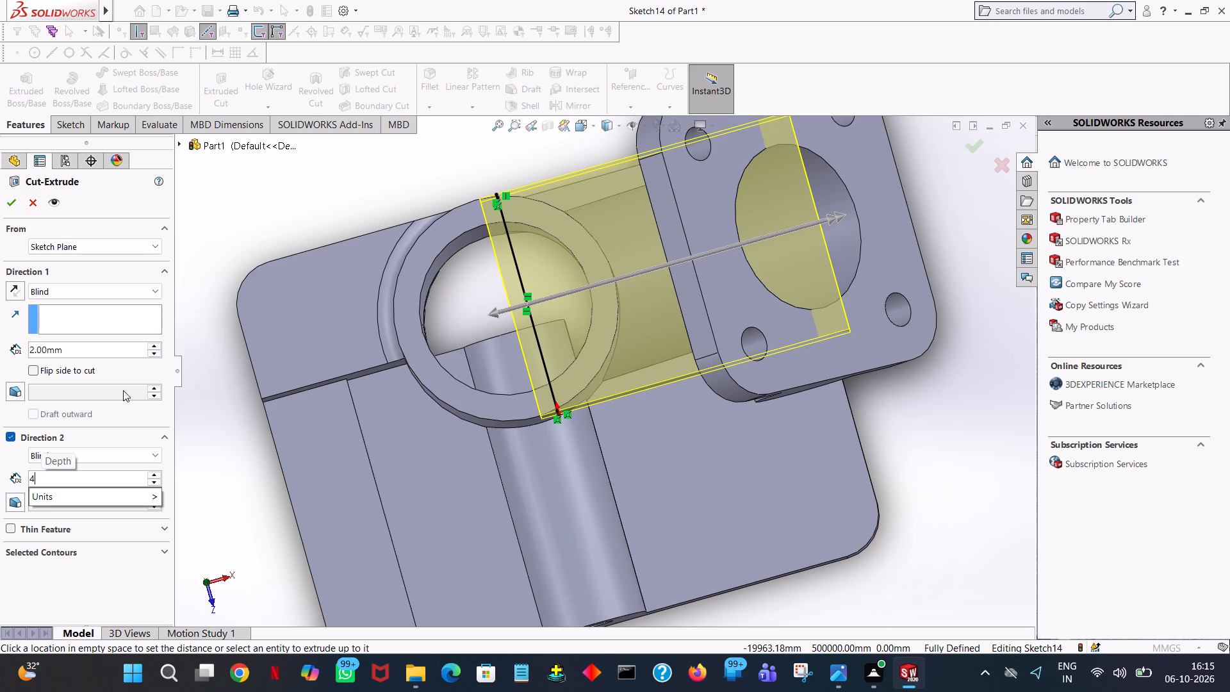
left_click(317, 195)
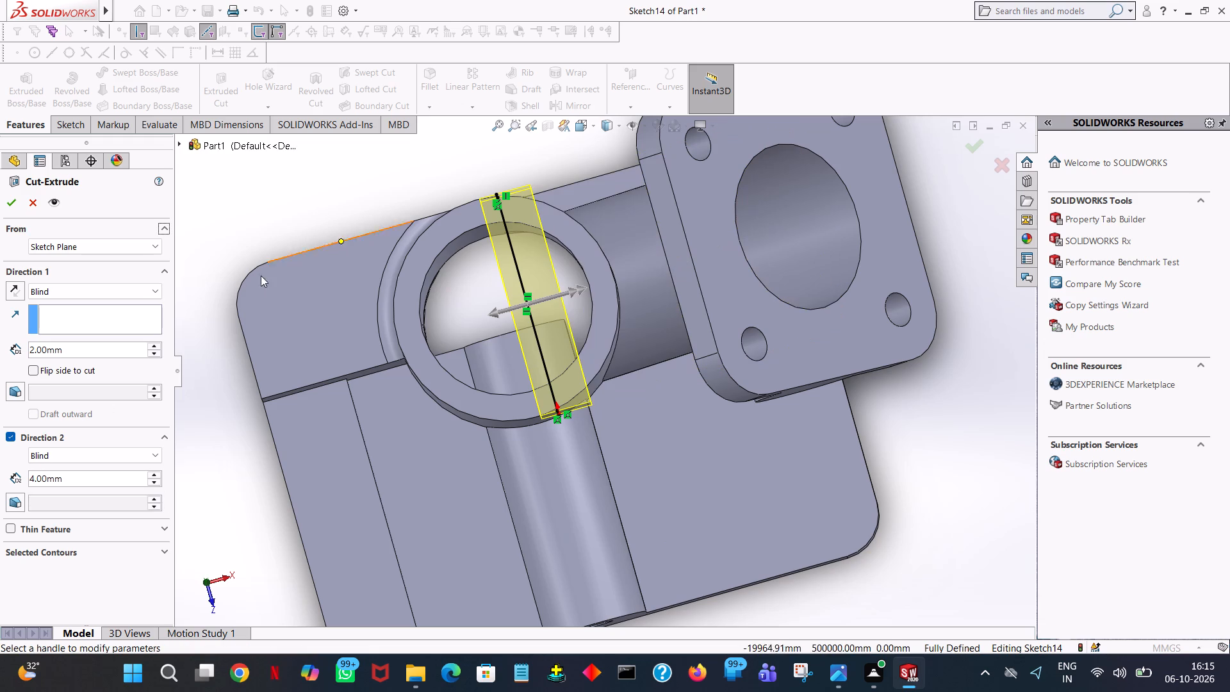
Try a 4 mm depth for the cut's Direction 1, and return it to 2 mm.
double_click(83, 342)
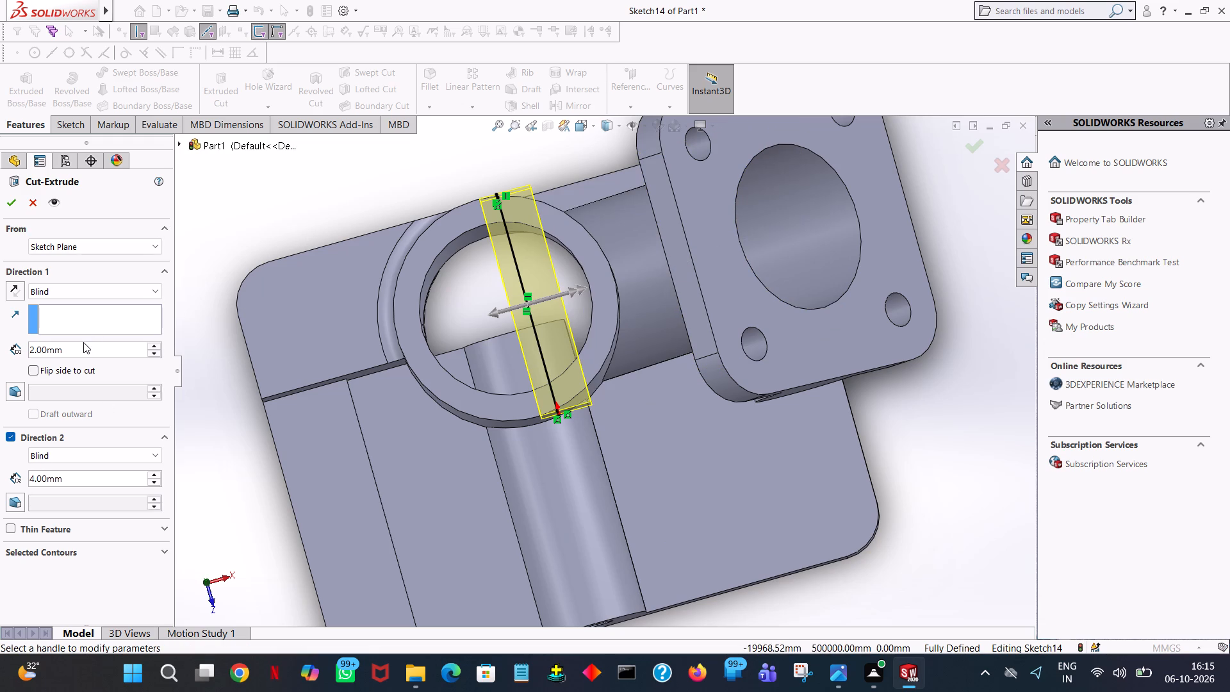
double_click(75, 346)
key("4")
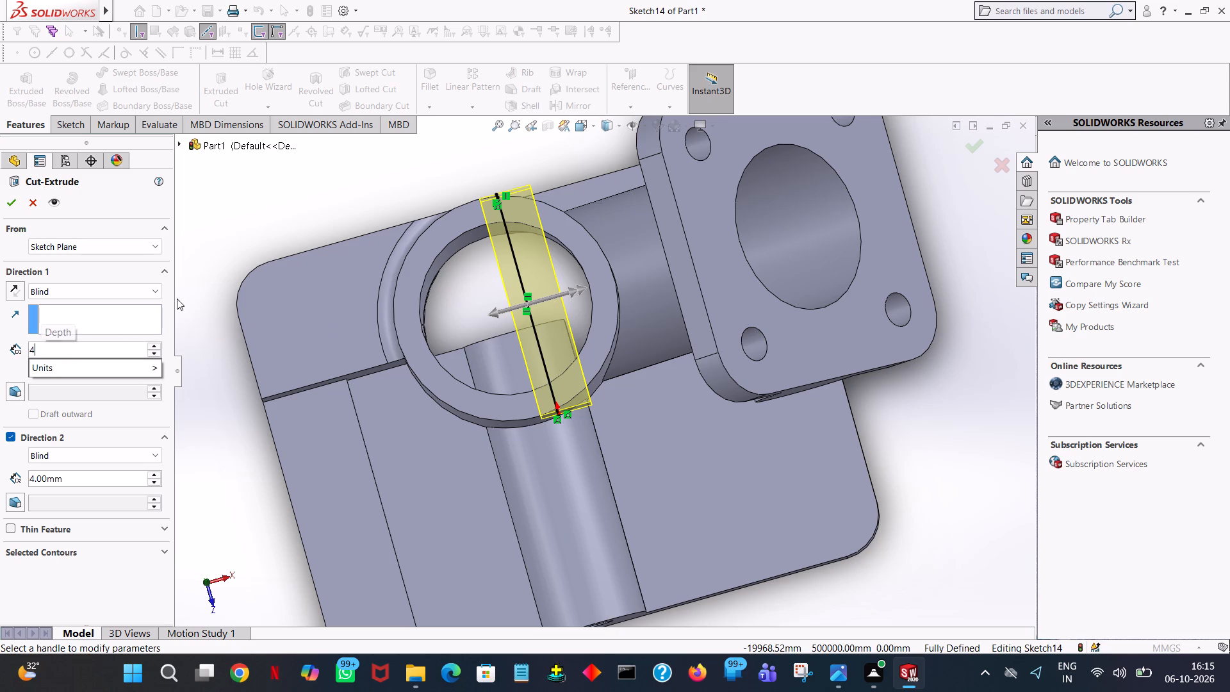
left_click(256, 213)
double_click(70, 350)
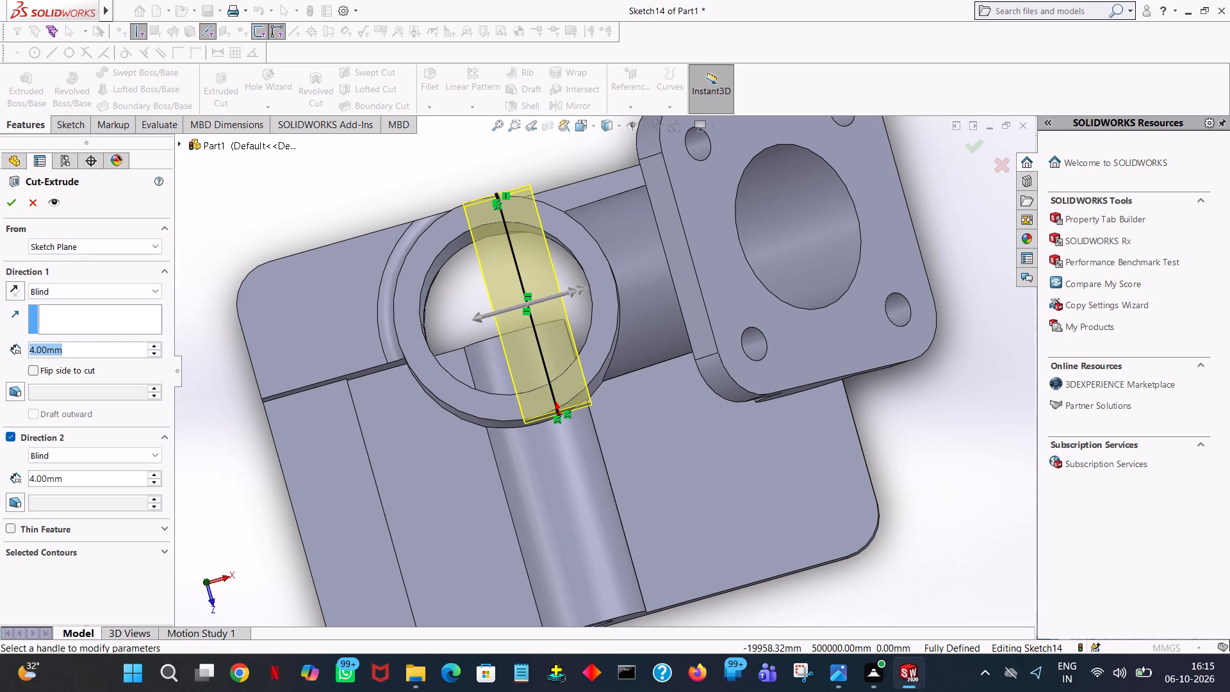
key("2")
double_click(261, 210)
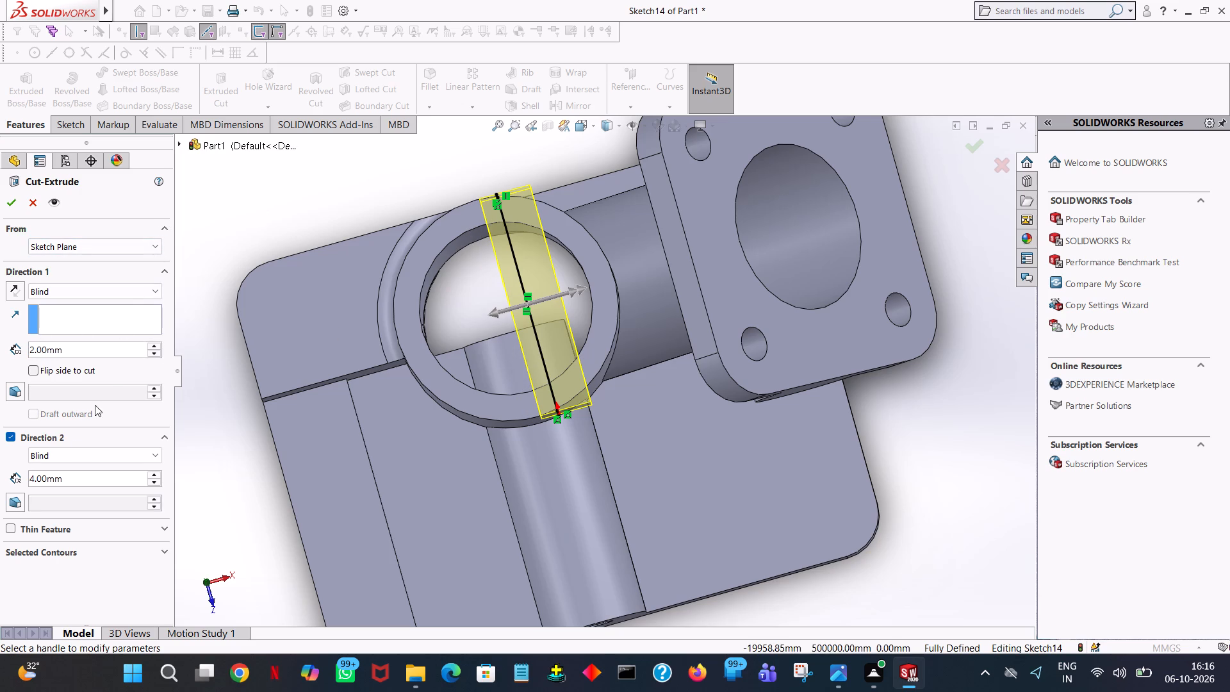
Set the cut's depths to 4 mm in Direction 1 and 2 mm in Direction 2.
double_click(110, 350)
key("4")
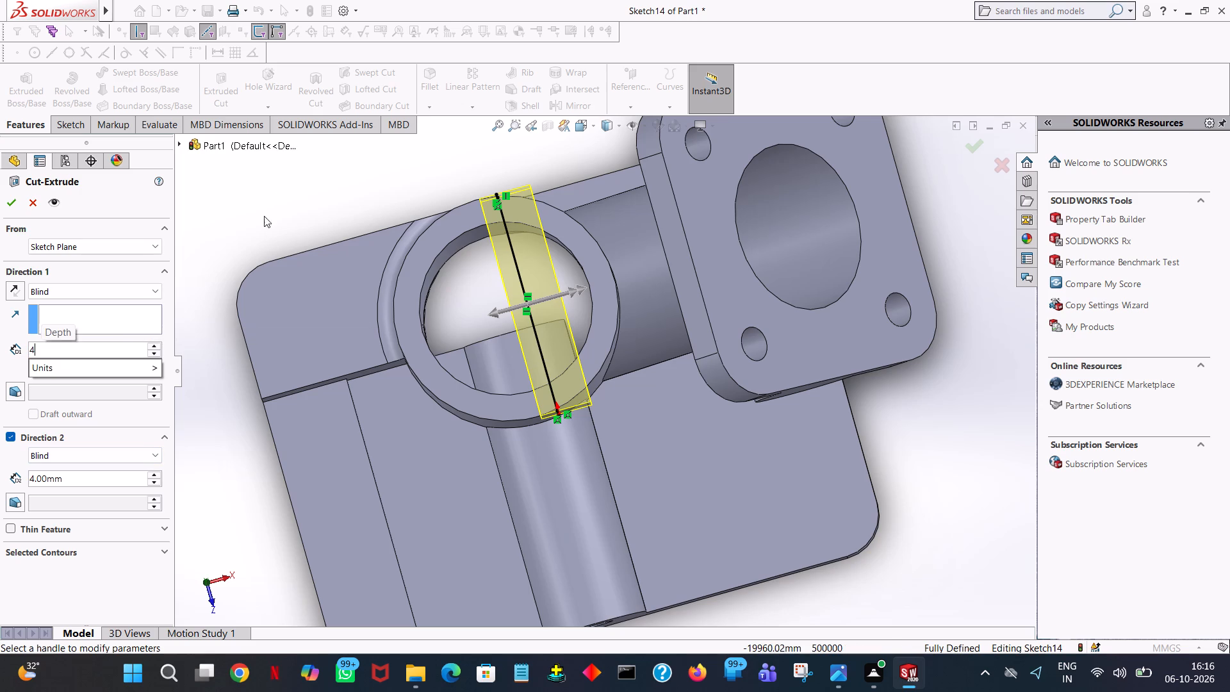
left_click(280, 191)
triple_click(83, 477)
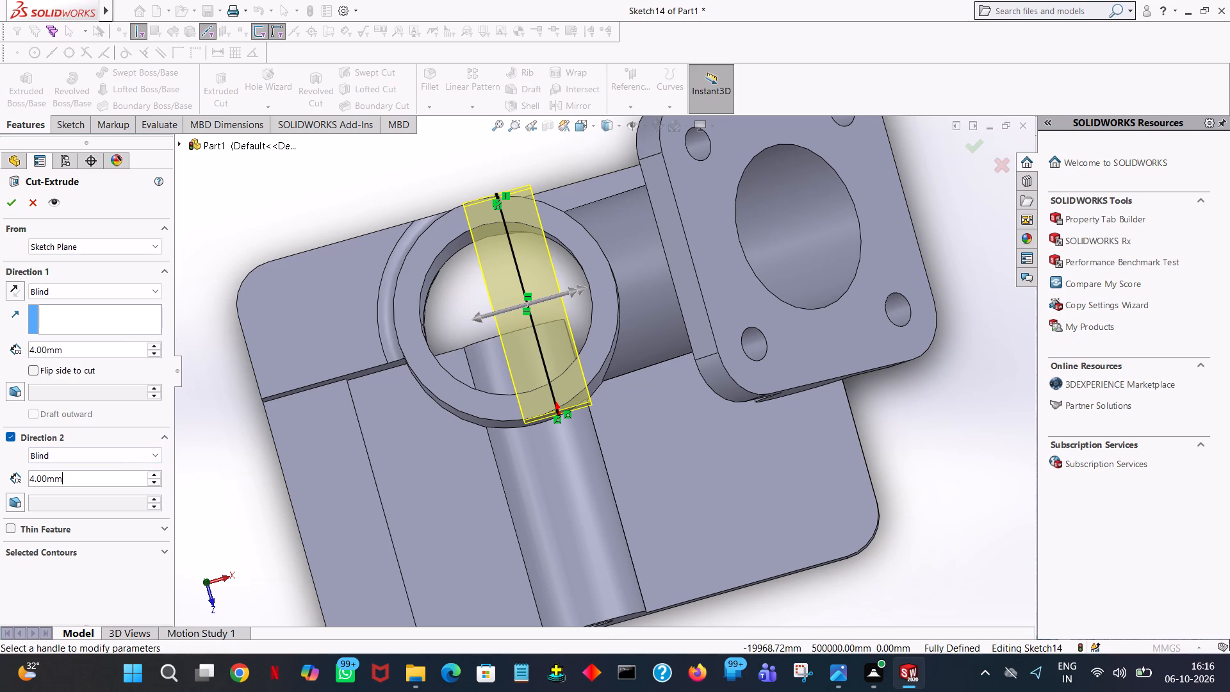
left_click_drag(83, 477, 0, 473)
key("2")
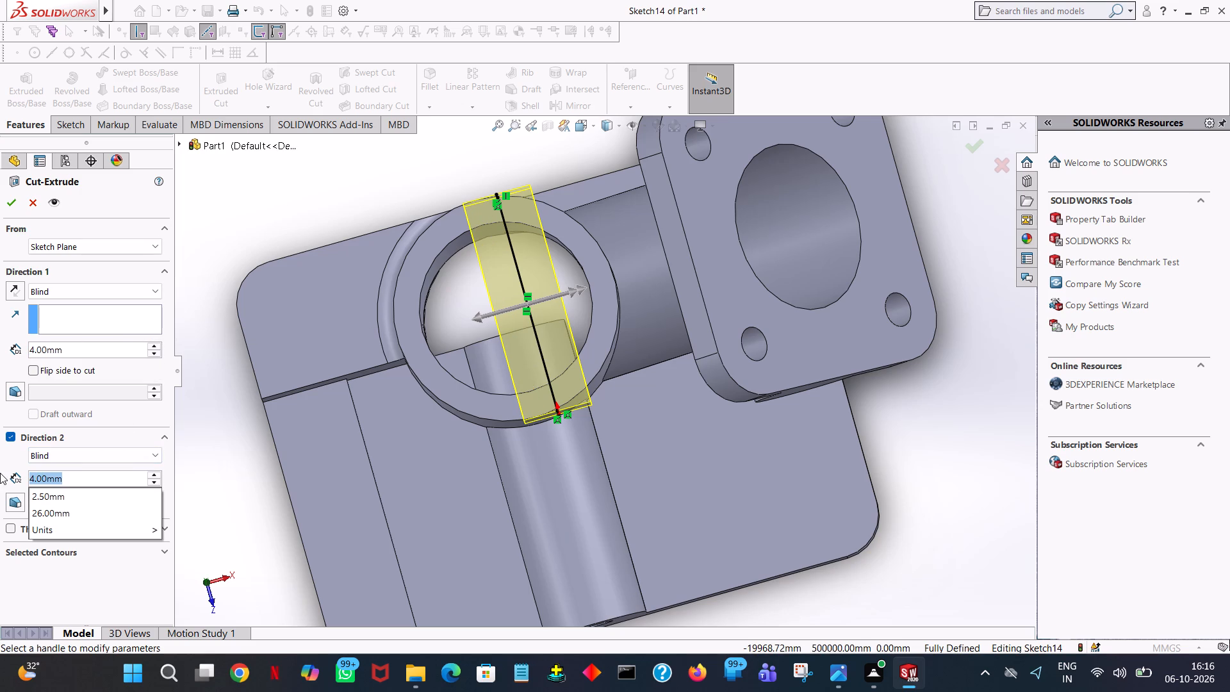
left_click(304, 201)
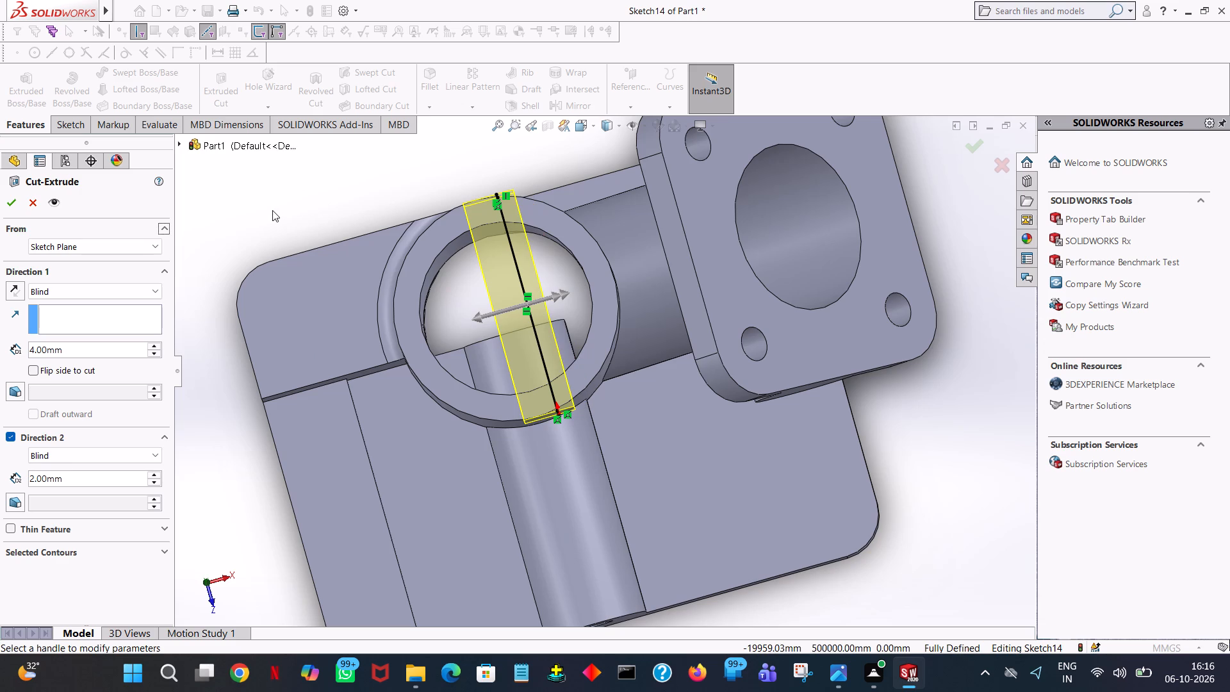
Cut the slot through the upright cylinder's top rim, 5 mm deep in Direction 1 and 1 mm in Direction 2.
double_click(75, 349)
key("5")
left_click(192, 206)
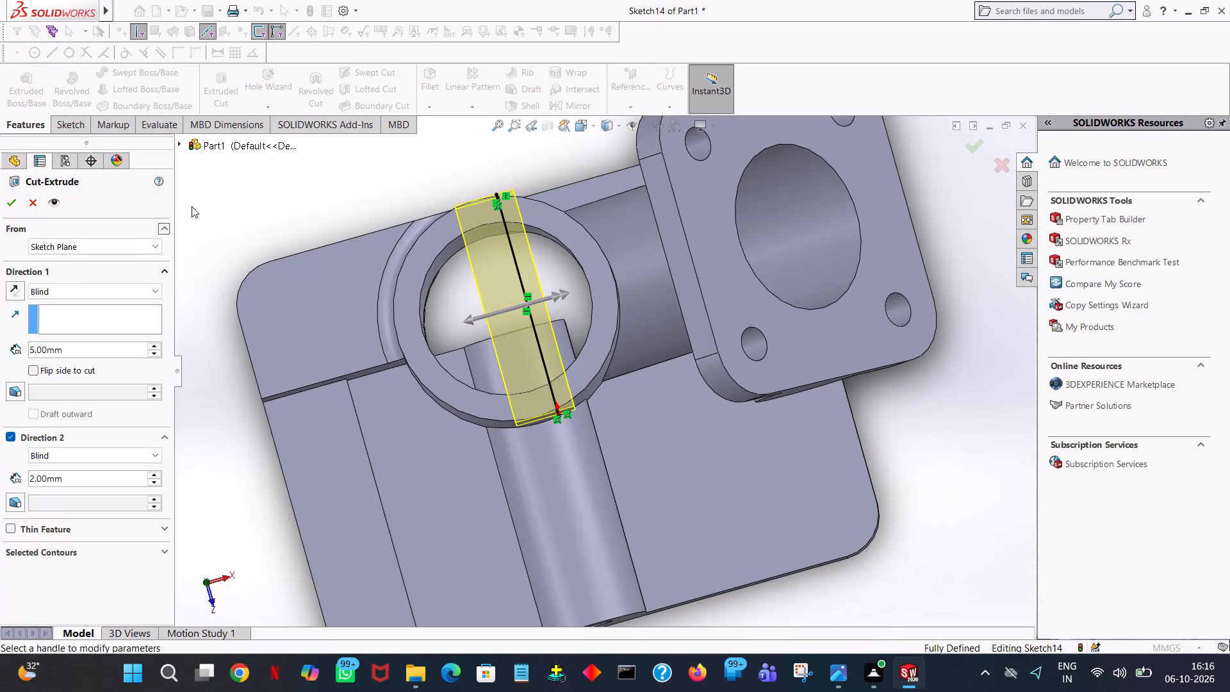
double_click(64, 477)
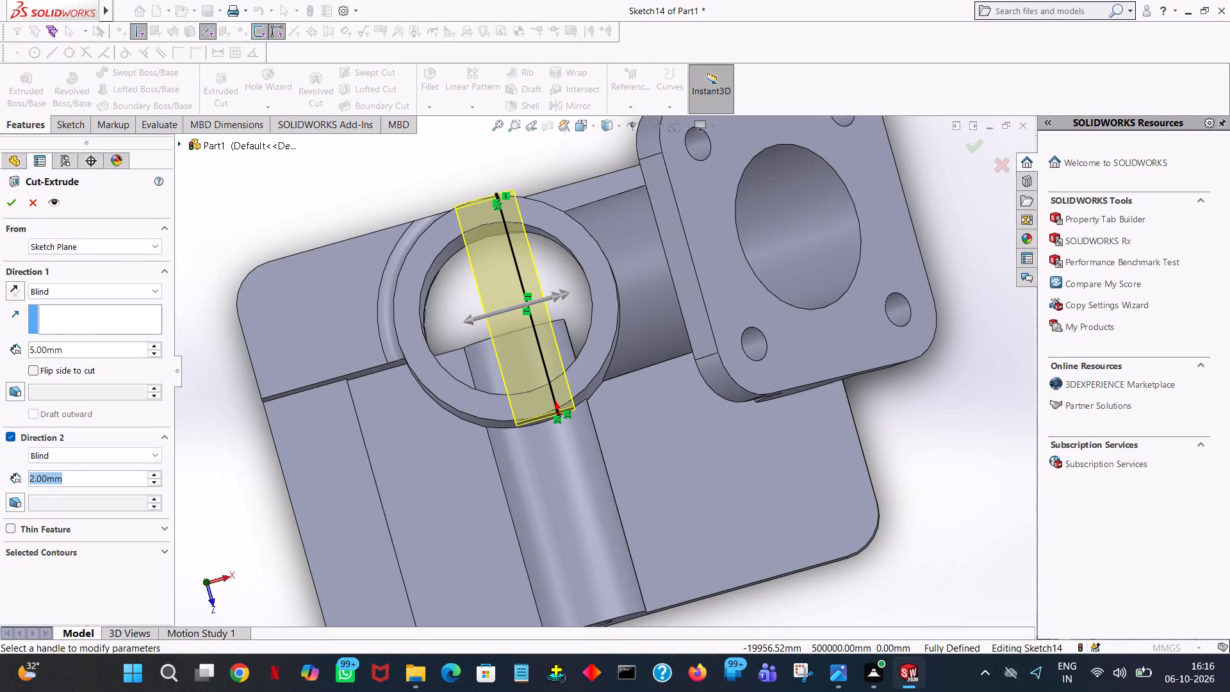
key("1")
left_click(257, 189)
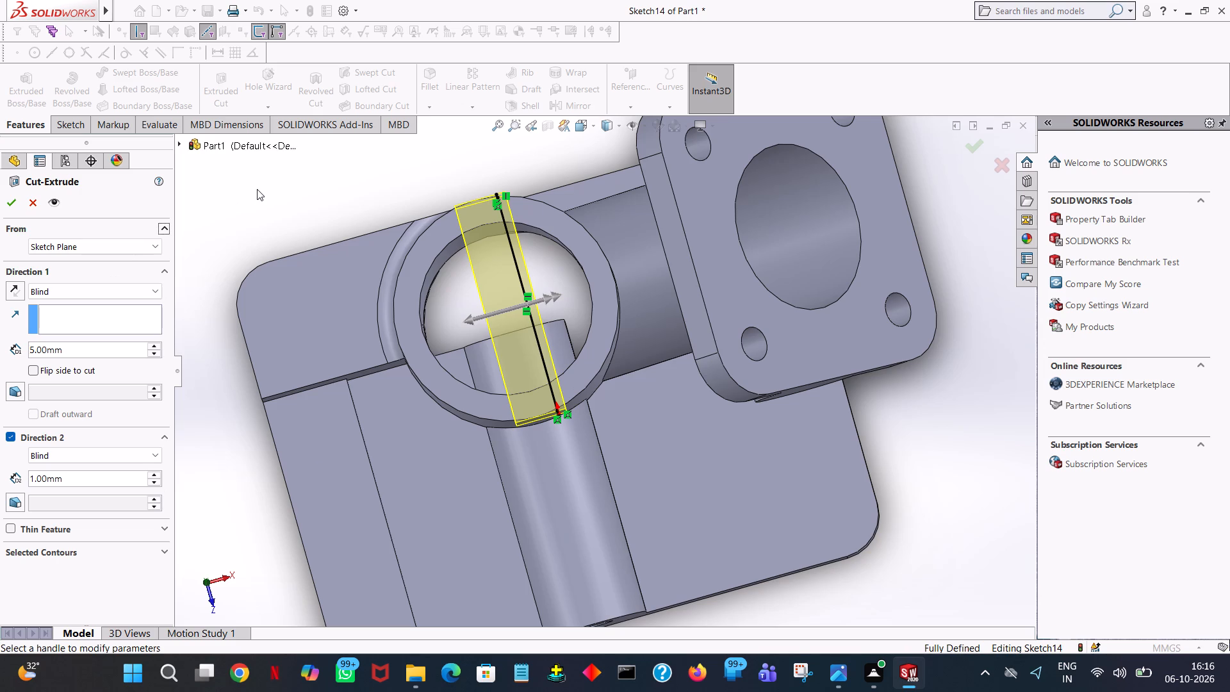
left_click(8, 197)
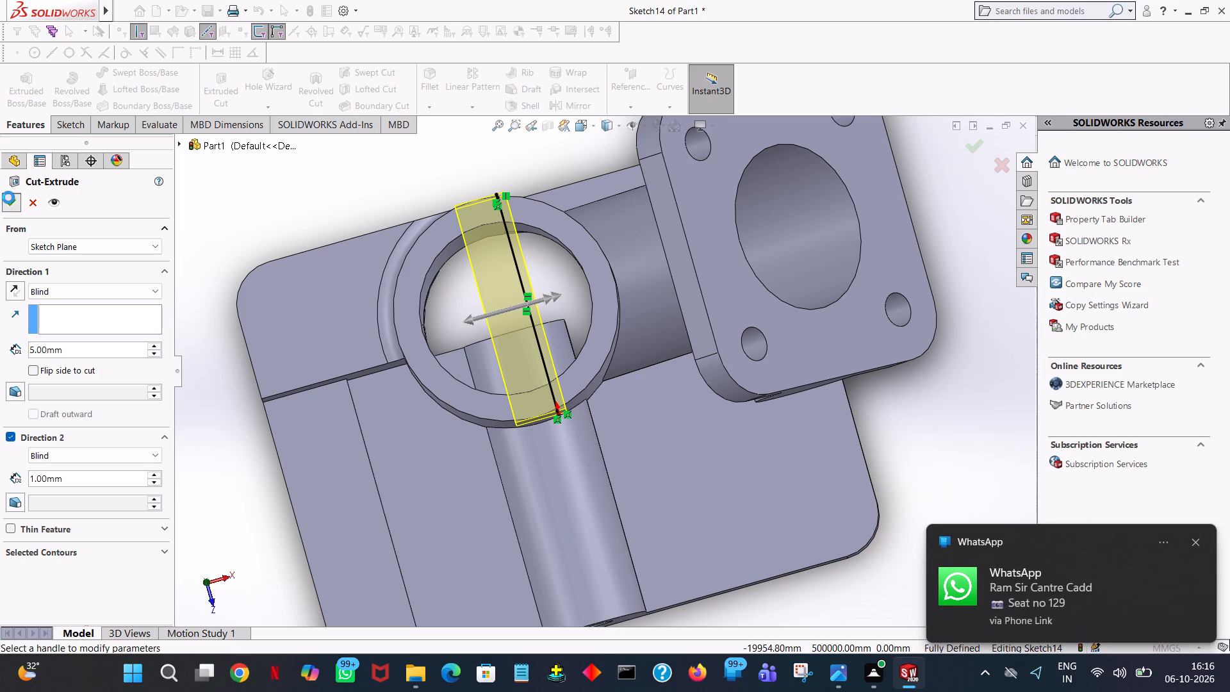
left_click(363, 142)
middle_click_drag(363, 142, 357, 0)
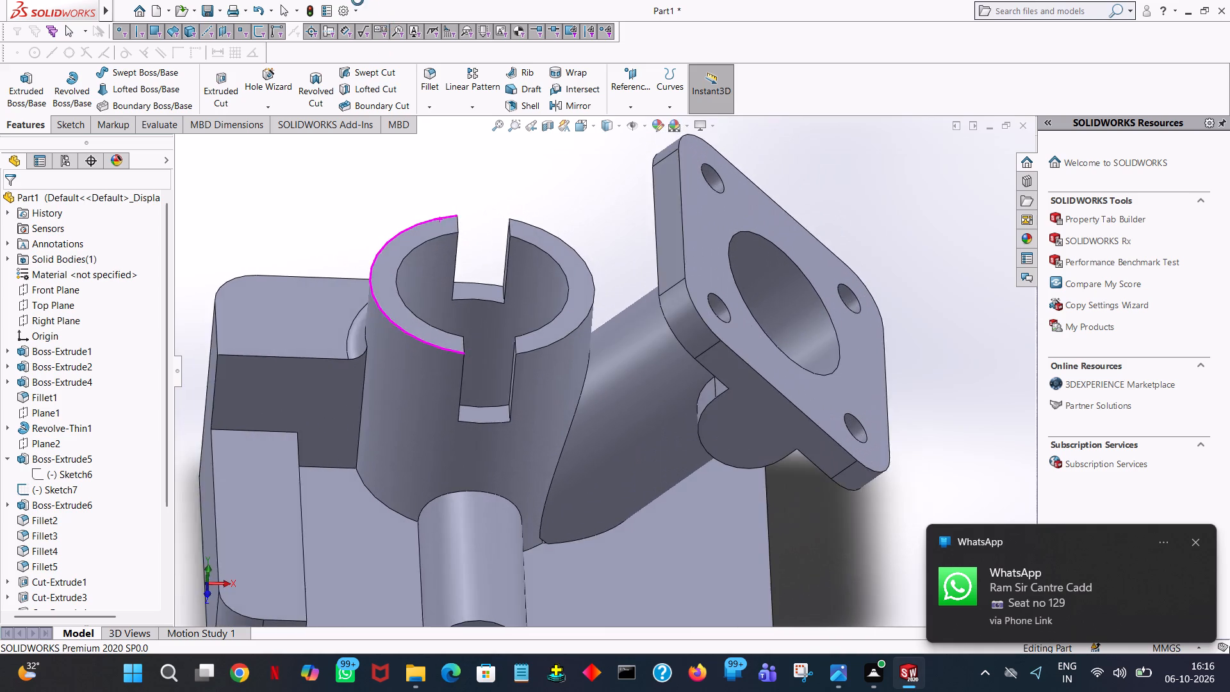
middle_click_drag(357, 0, 347, 0)
scroll(527, 333, "down", 3, "ctrl")
scroll(527, 333, "up", 4, "ctrl")
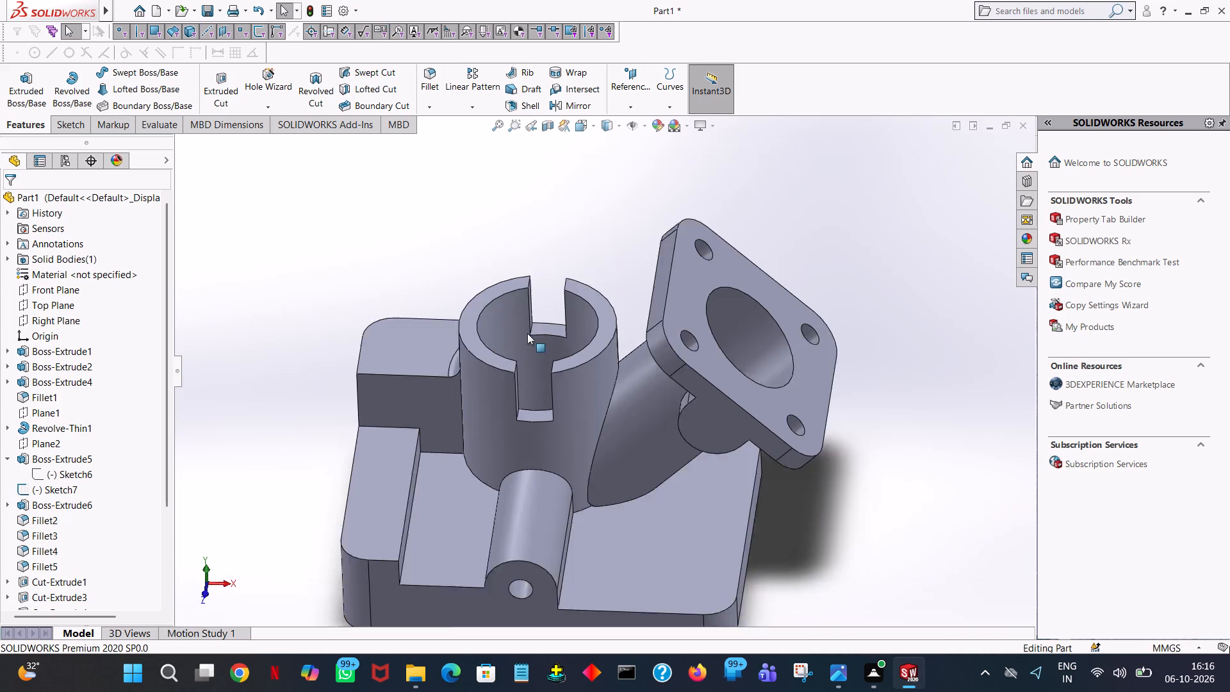
Fillet the outer vertical front edge of the tall block behind the side ledge with a 6 mm radius.
scroll(527, 333, "up", 3, "ctrl")
left_click(803, 443)
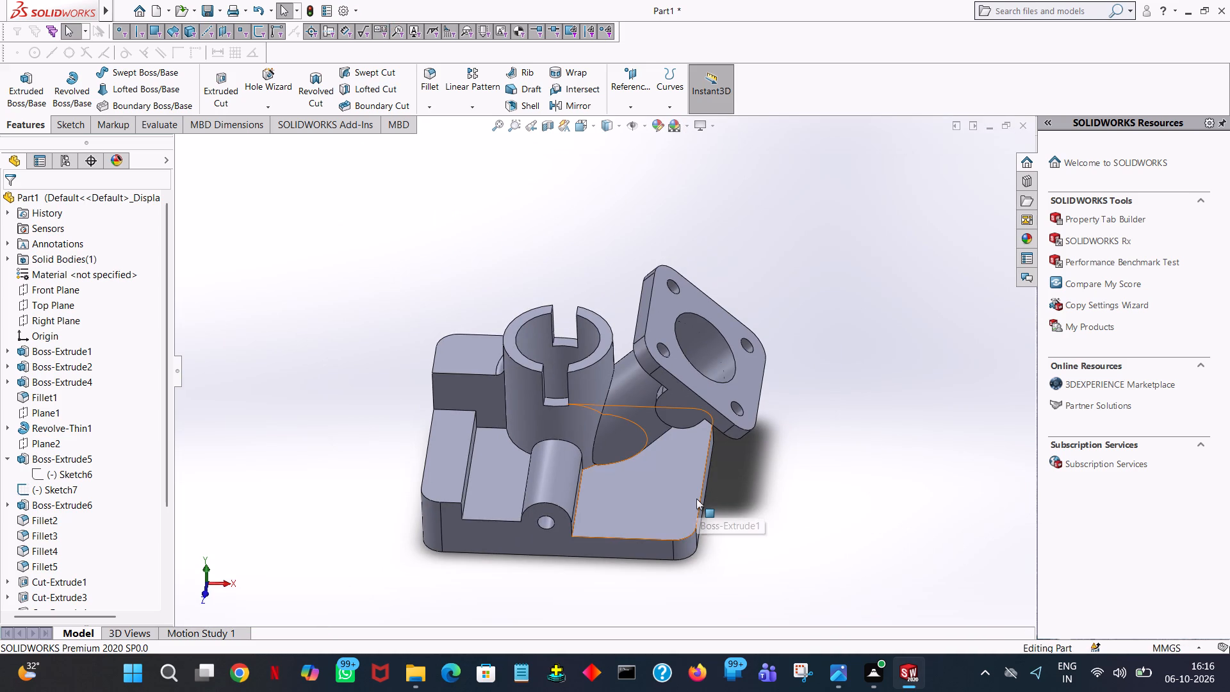
middle_click_drag(721, 487, 734, 367)
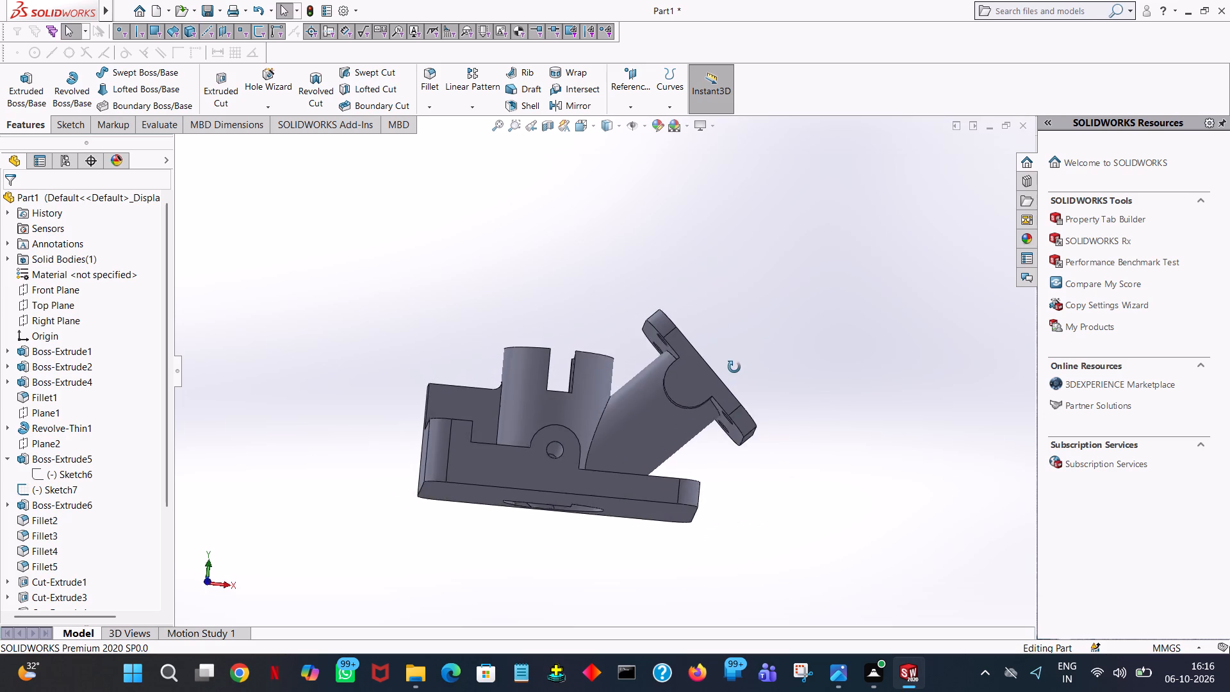
middle_click_drag(734, 367, 737, 379)
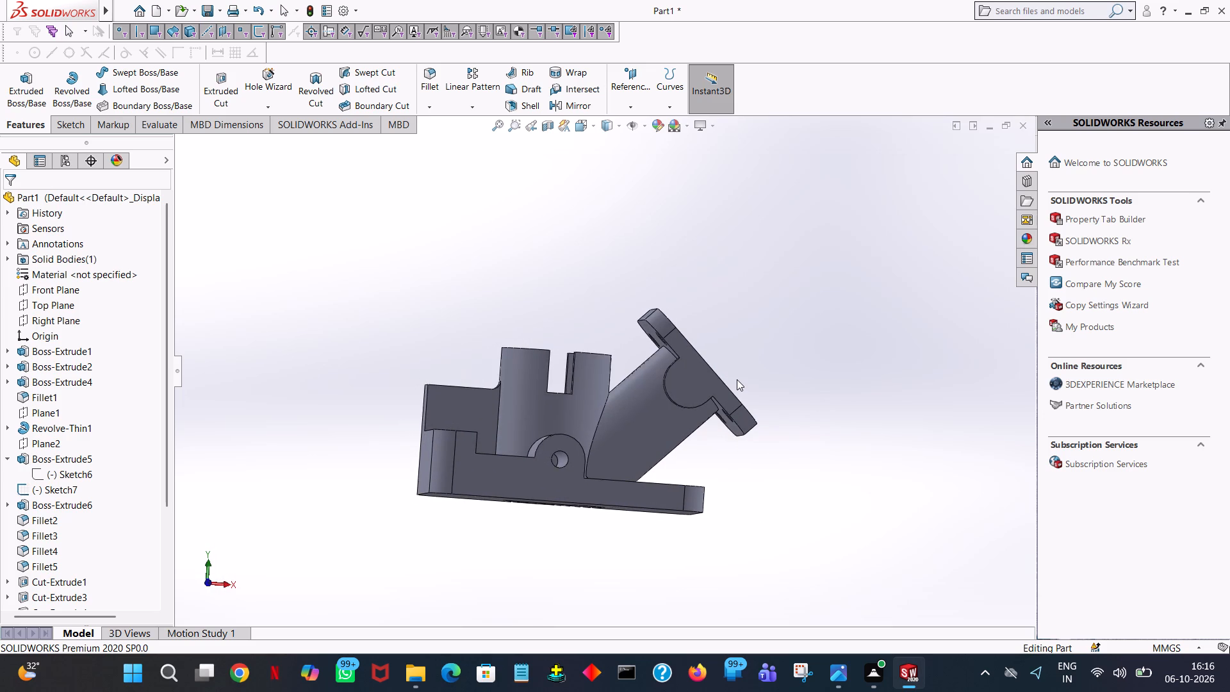
middle_click_drag(793, 522, 807, 591)
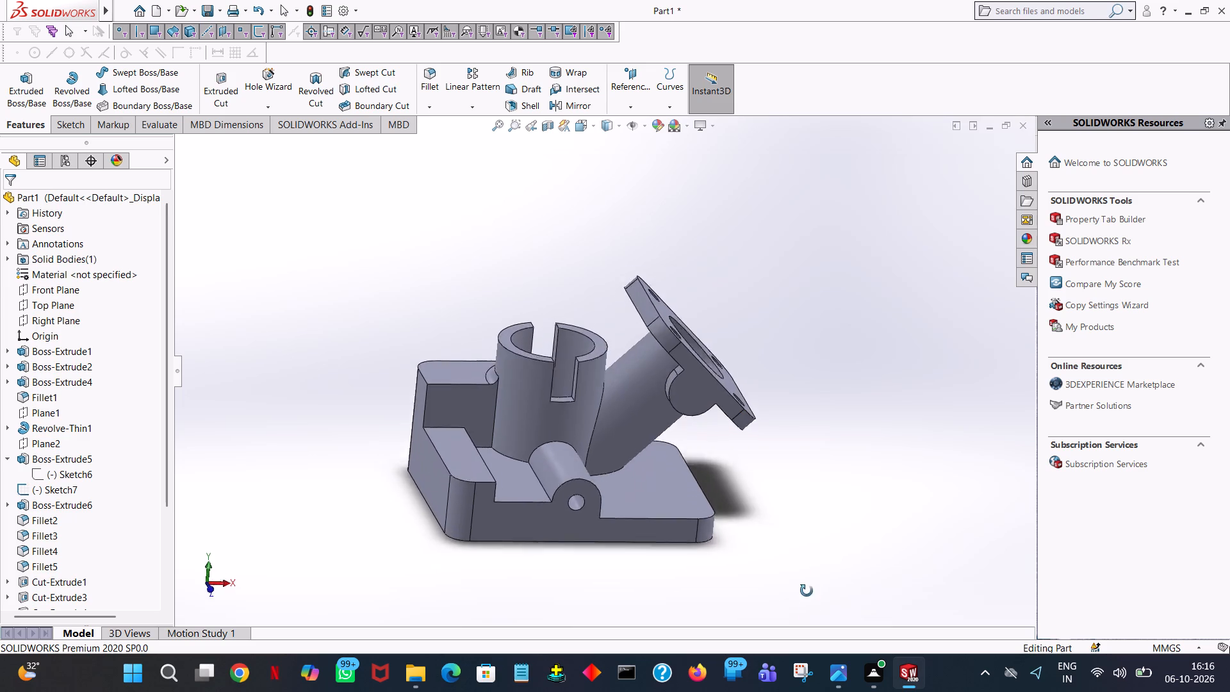
middle_click_drag(807, 591, 813, 673)
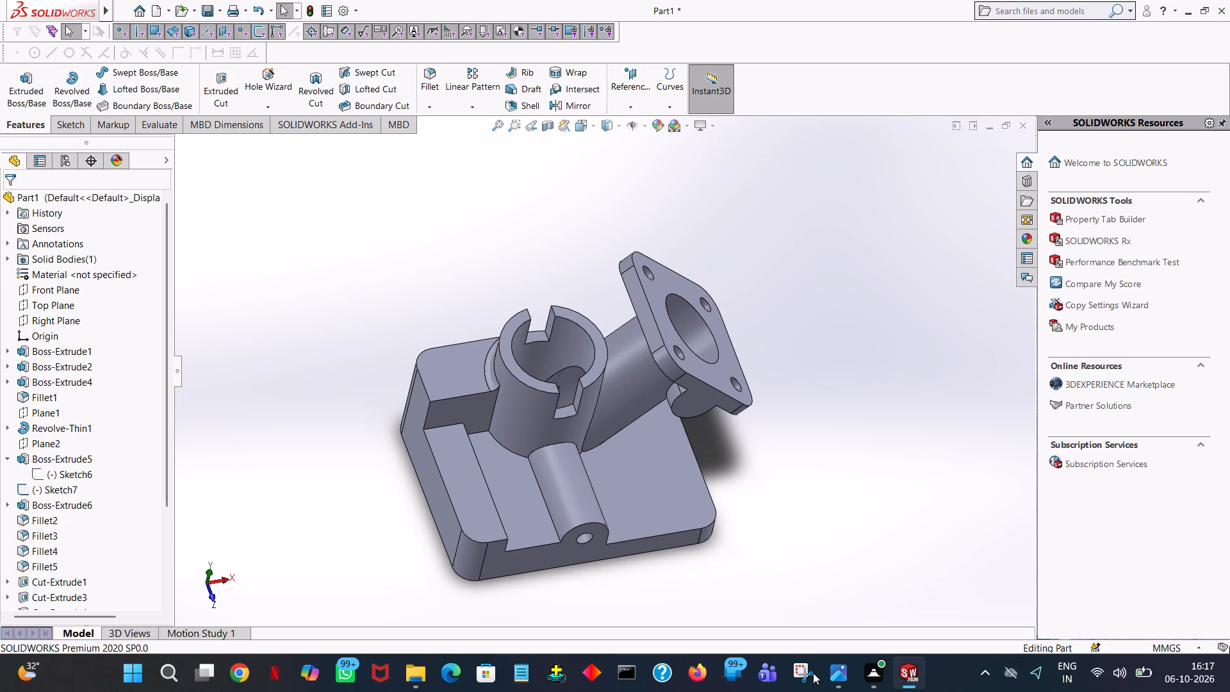
middle_click_drag(497, 267, 509, 287)
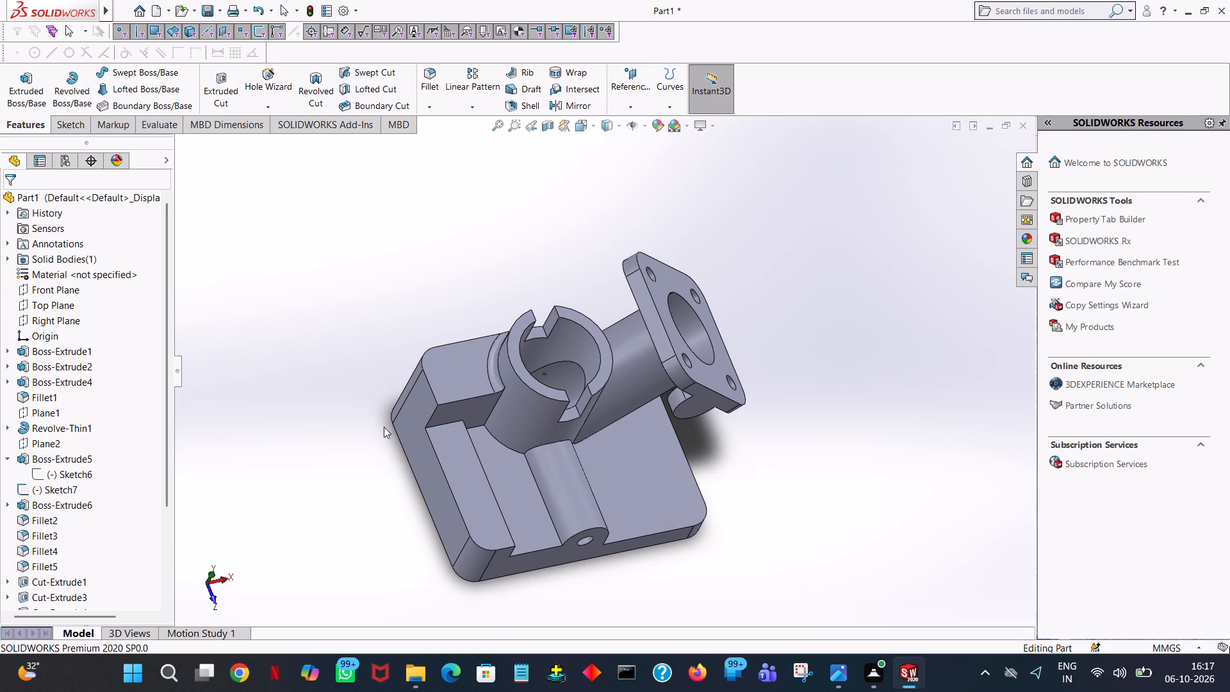
left_click(436, 70)
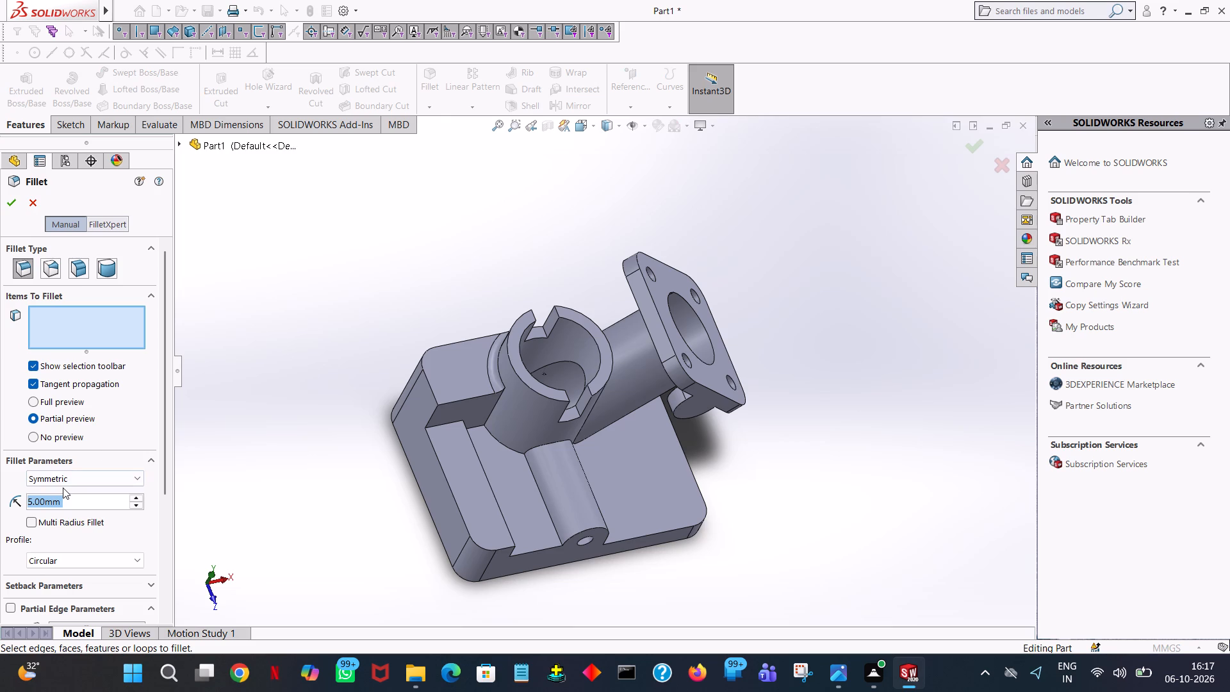
key("6")
left_click(243, 253)
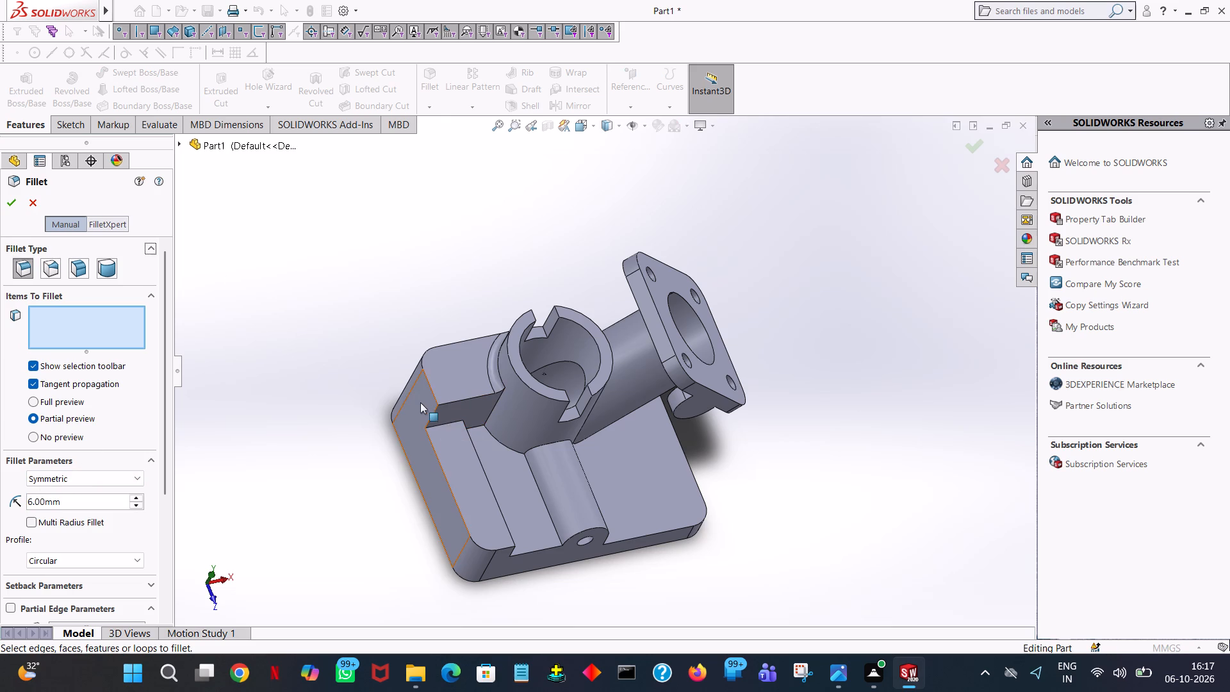
left_click(436, 411)
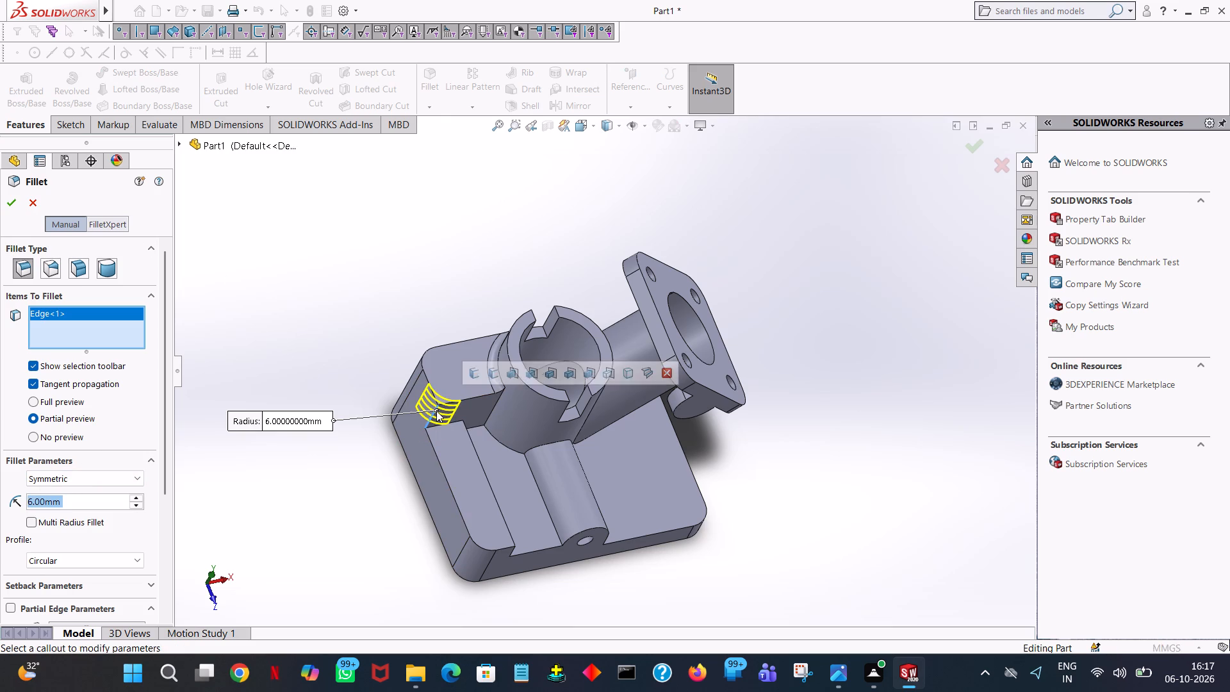
left_click(10, 199)
Fillet the short vertical edge at the front inner corner of the raised side ledge with a 2 mm radius.
middle_click_drag(755, 468, 721, 367)
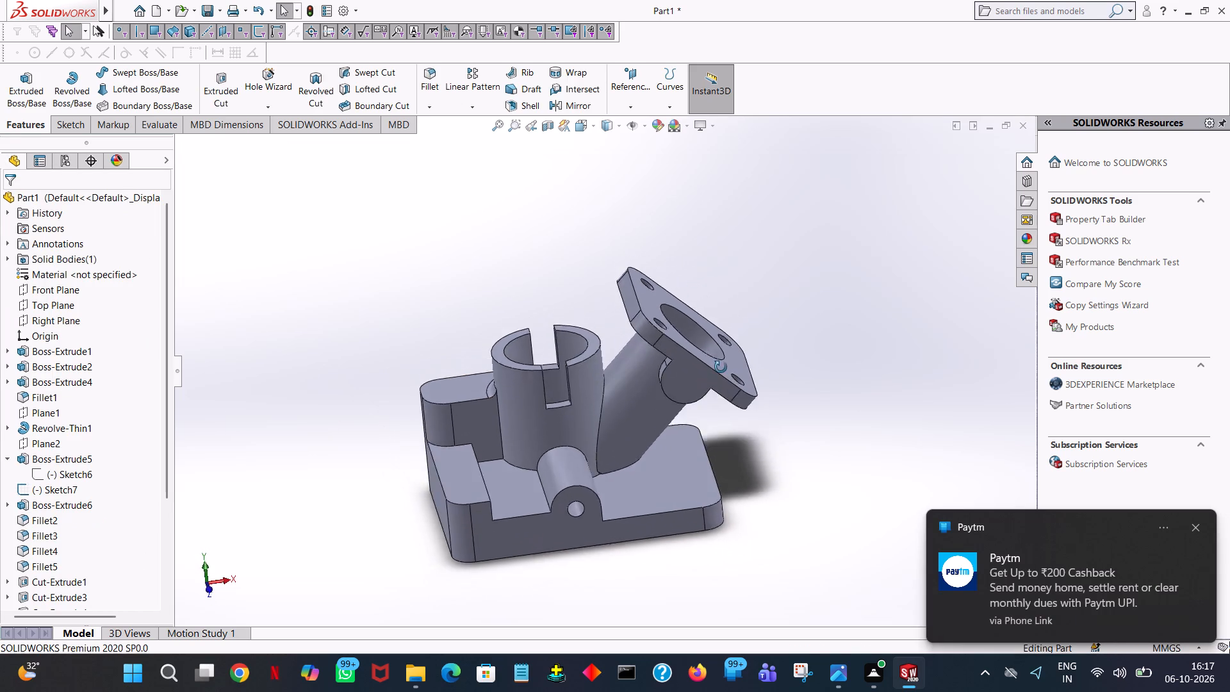
middle_click_drag(721, 367, 716, 354)
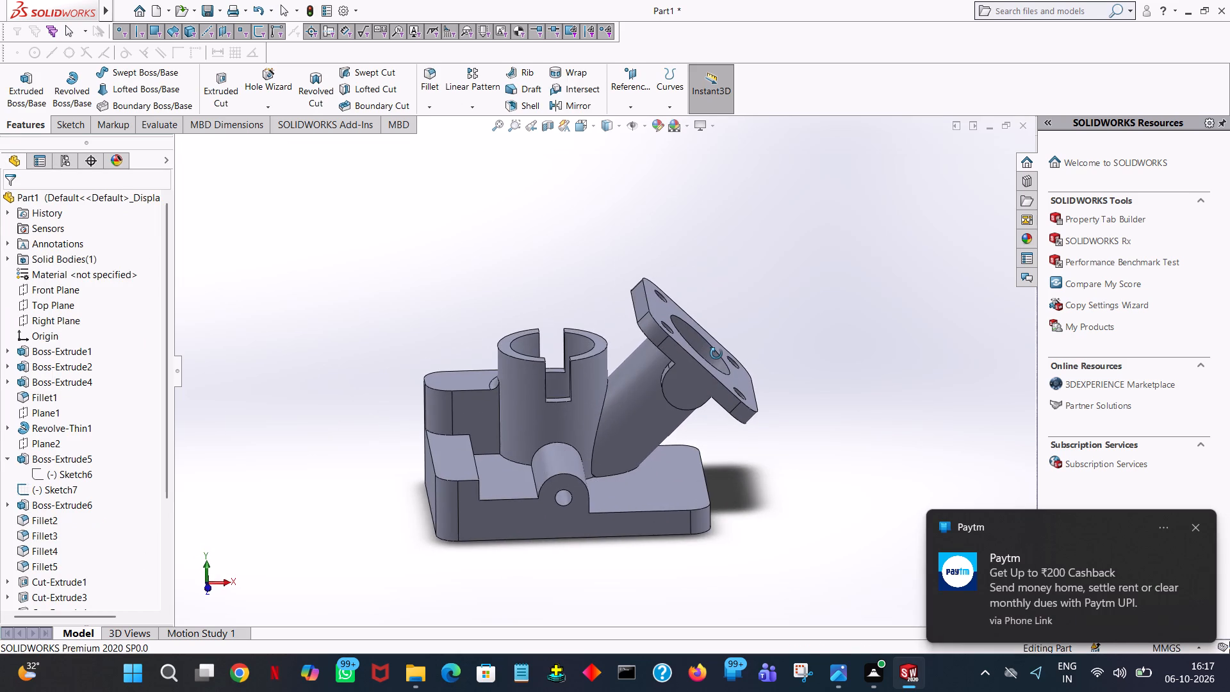
middle_click_drag(716, 354, 708, 286)
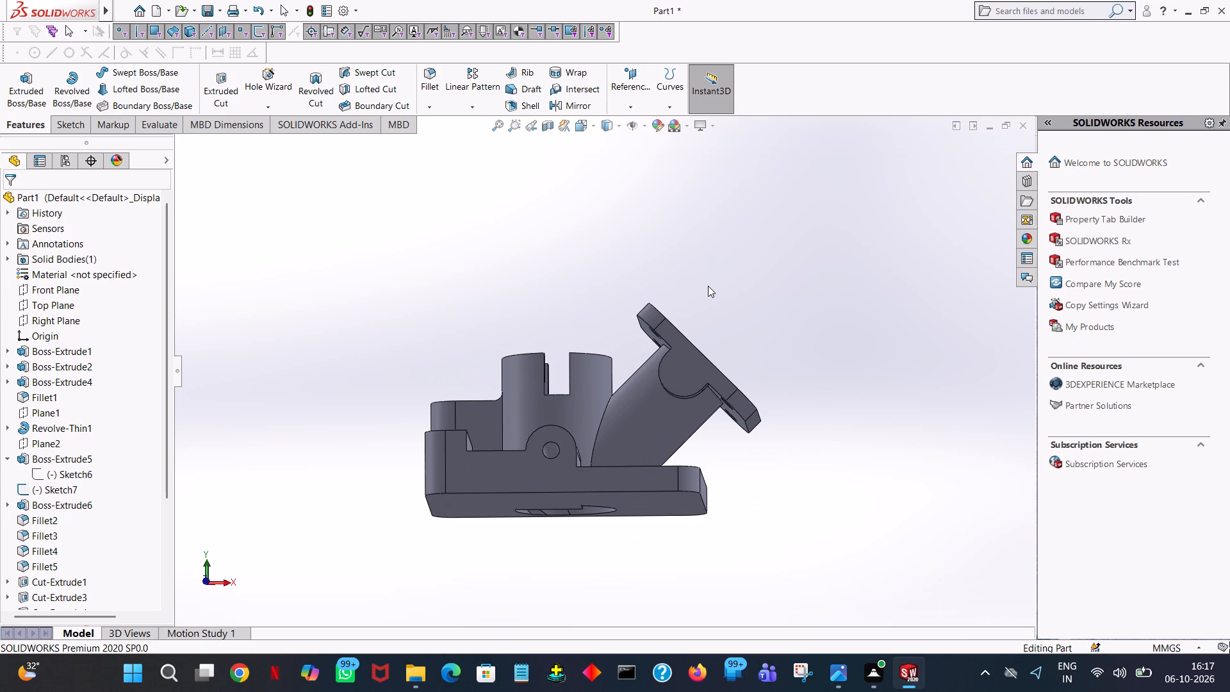
left_click(438, 70)
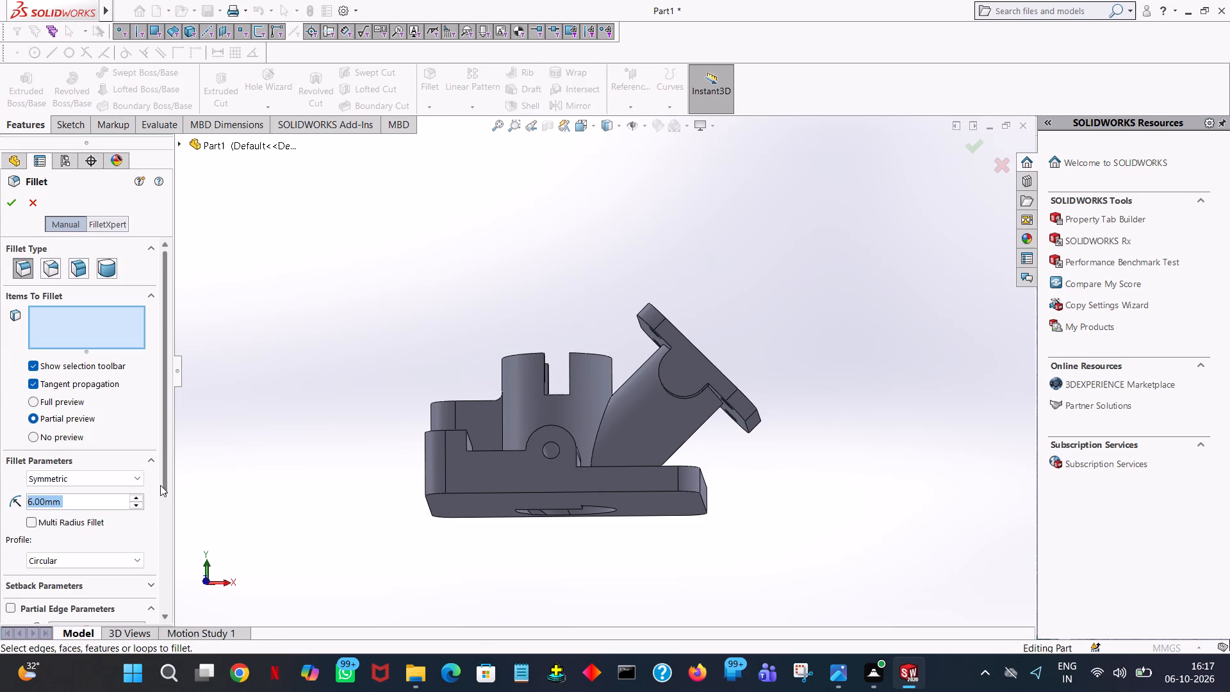
key("2")
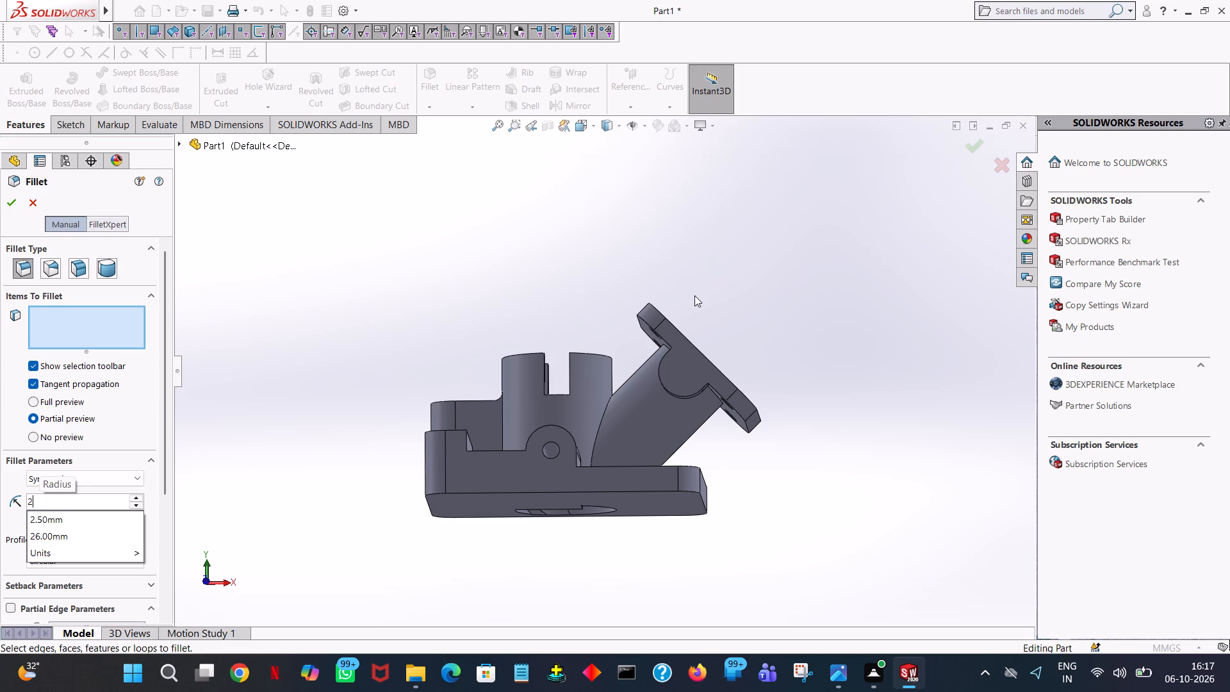
left_click(468, 260)
middle_click_drag(474, 273, 482, 342)
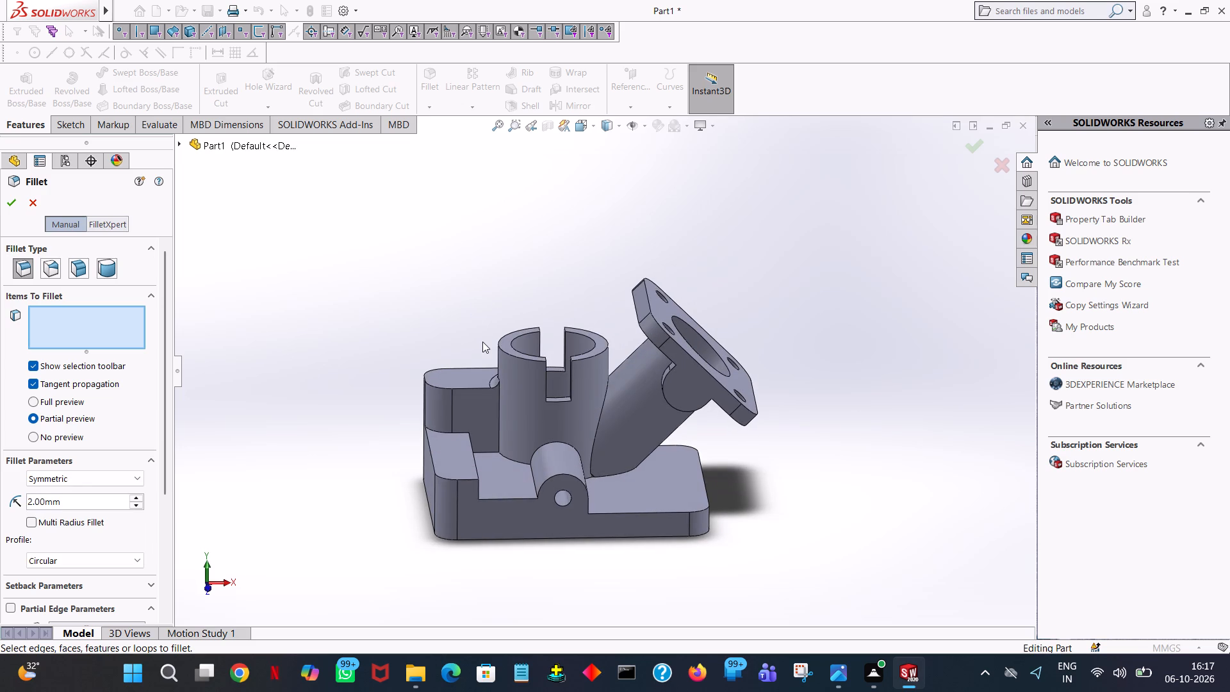
left_click(480, 493)
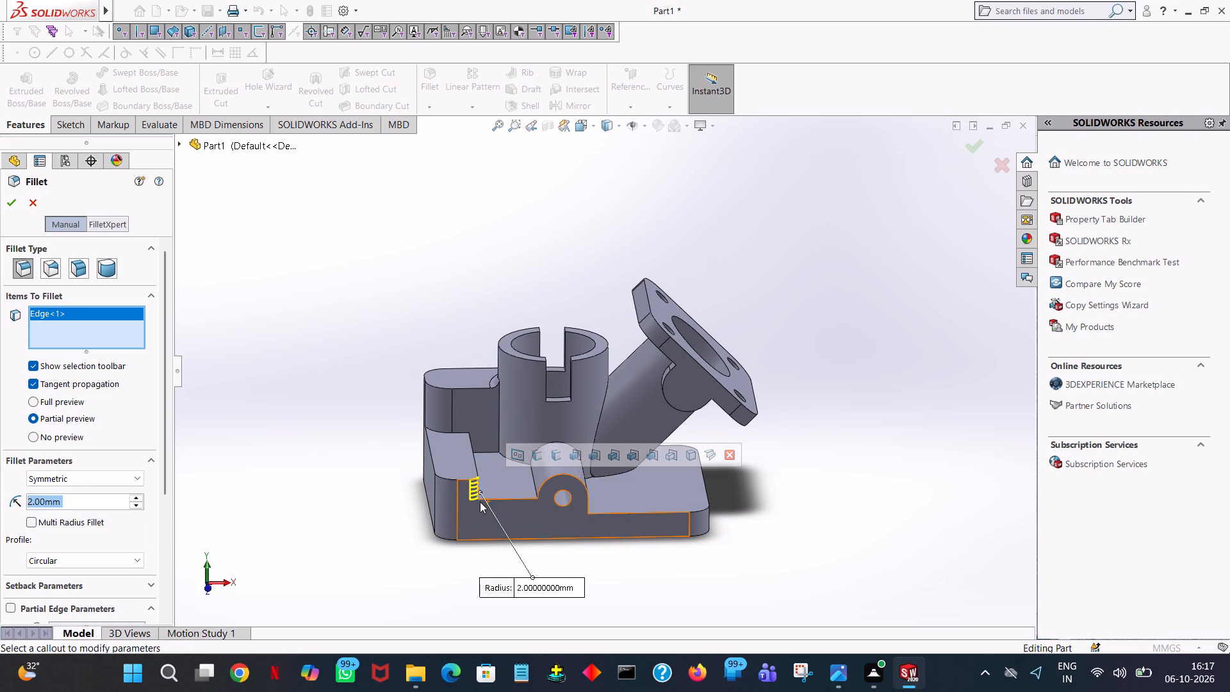
scroll(461, 504, "down", 5, "ctrl")
scroll(570, 427, "down", 5, "ctrl")
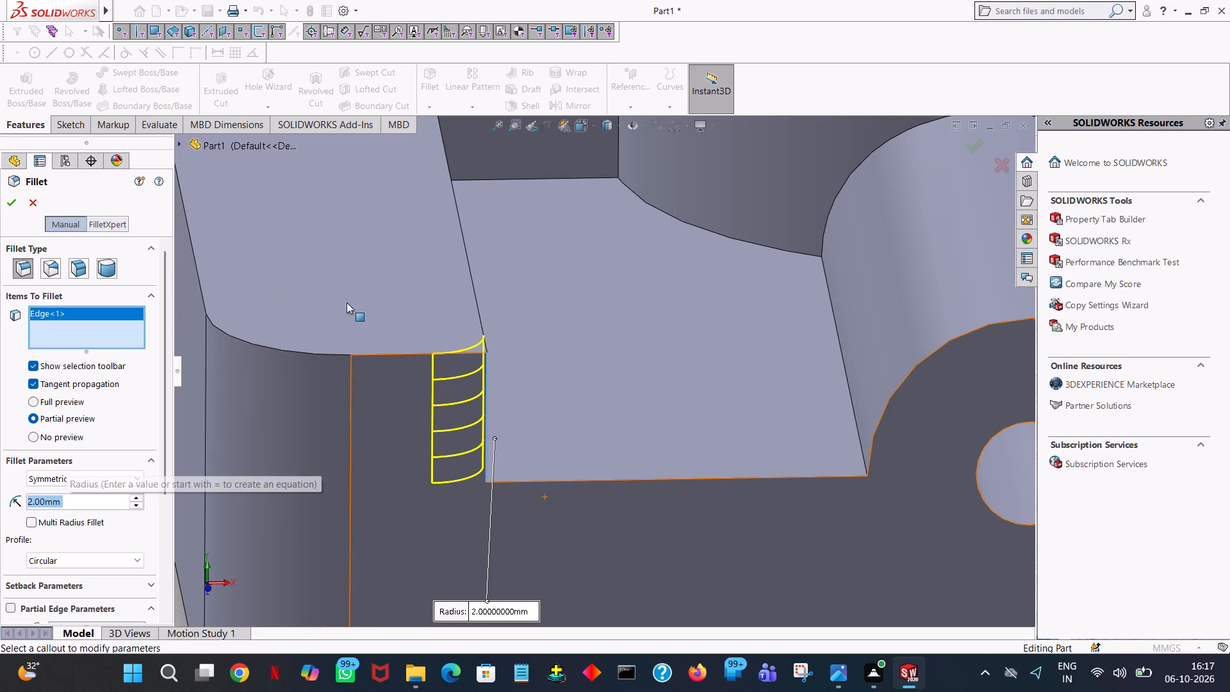
left_click(12, 197)
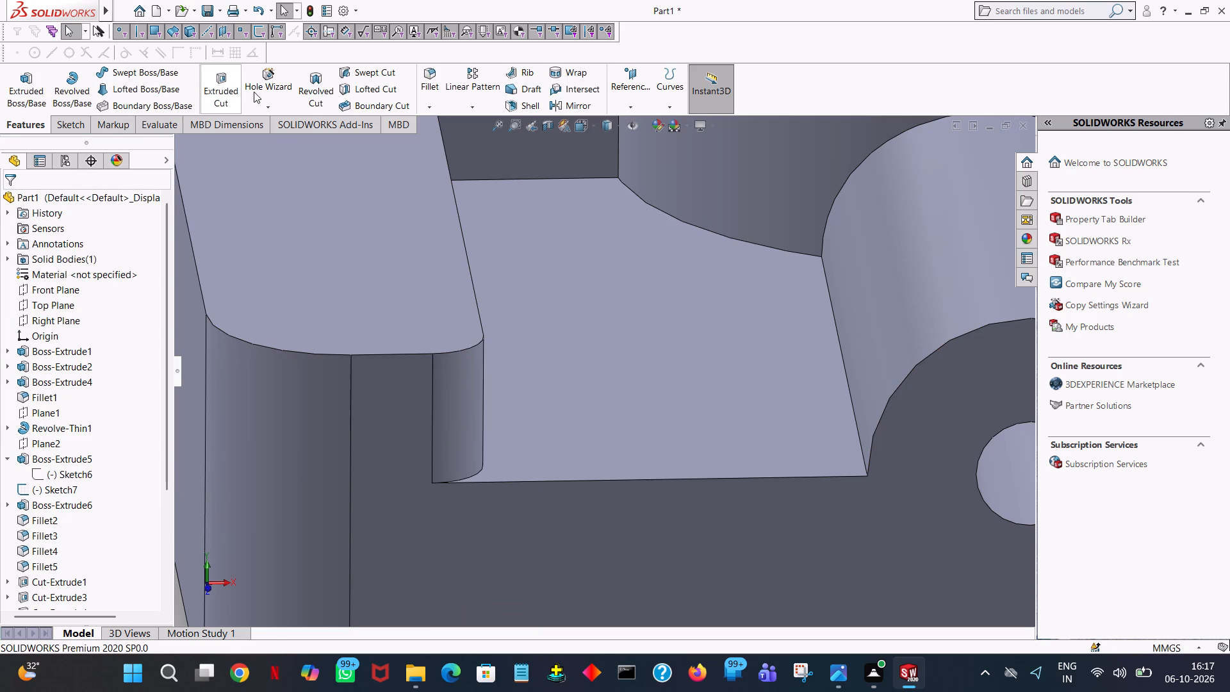
Fillet the base's upper front edge between the side ledge and the drilled boss with a 2 mm radius.
left_click(433, 72)
left_click(555, 480)
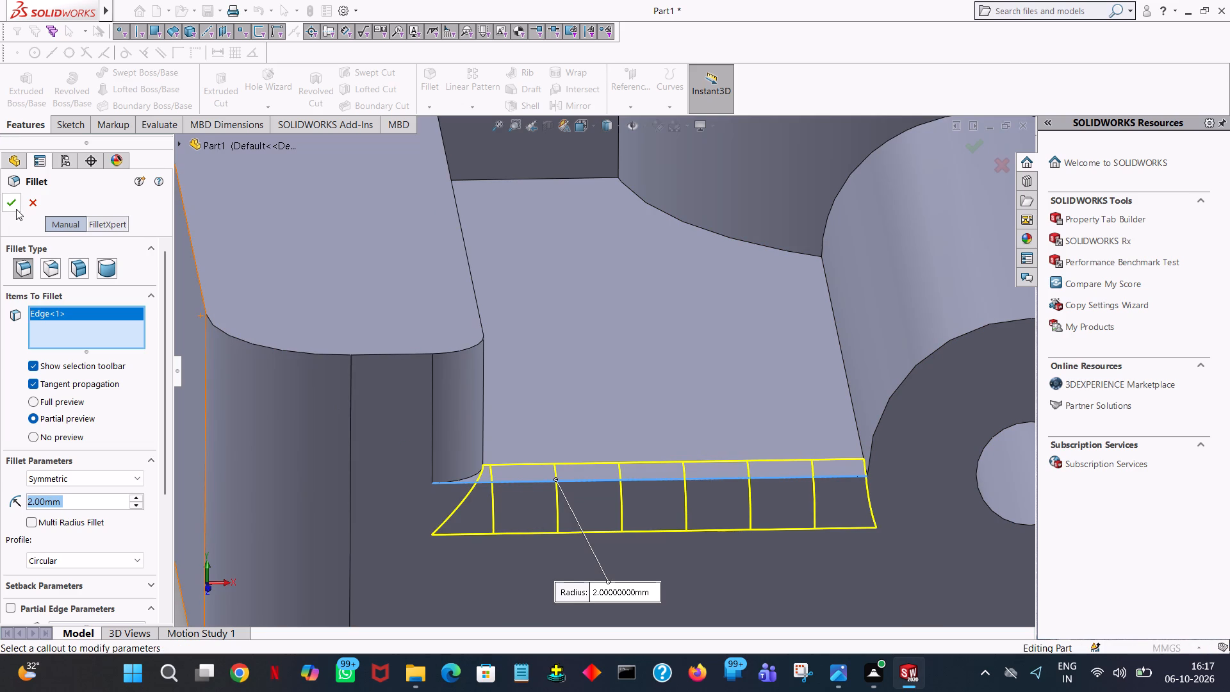
left_click(16, 206)
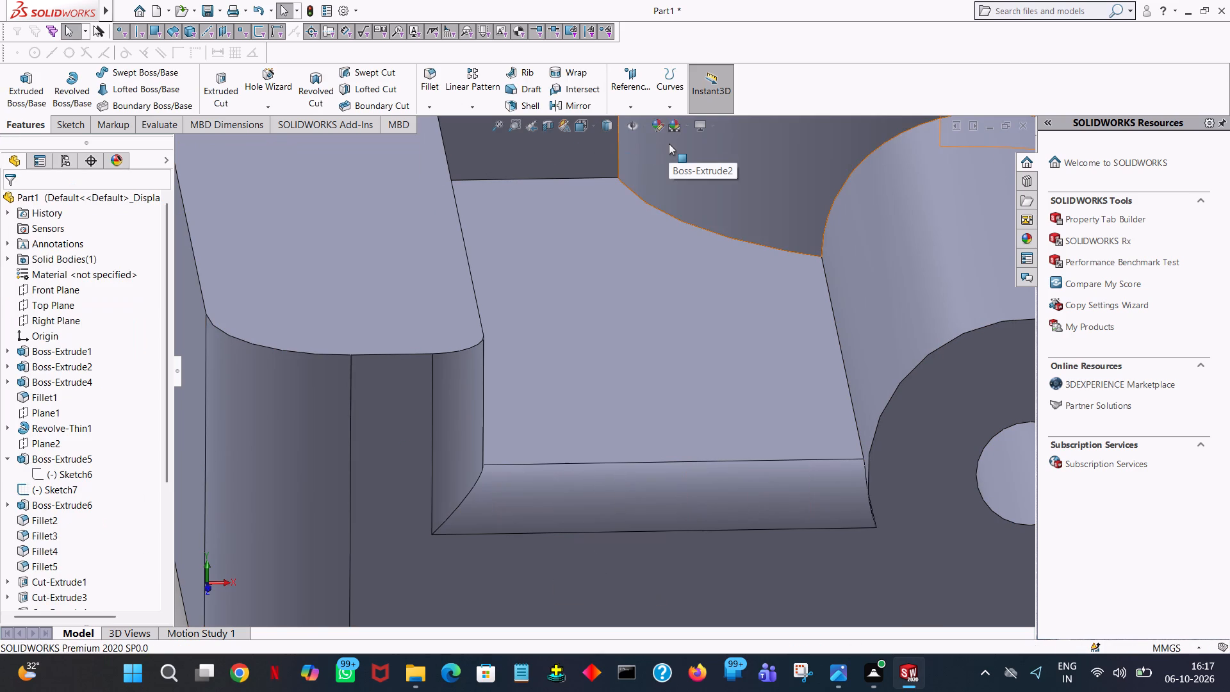
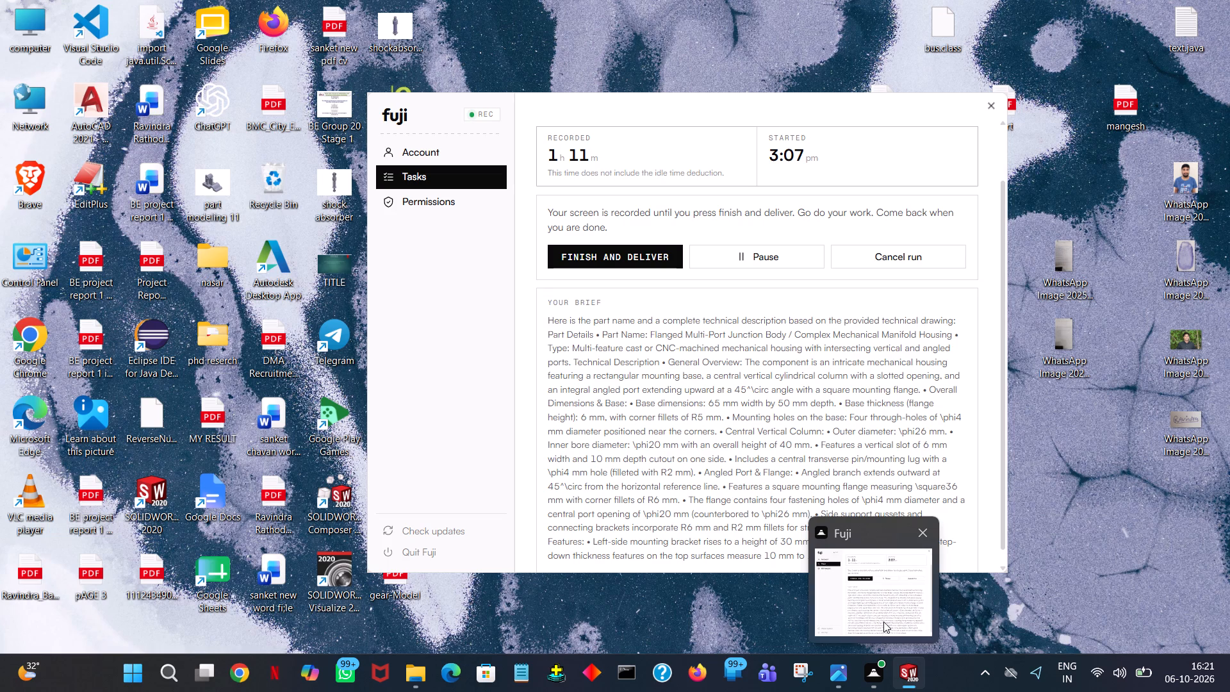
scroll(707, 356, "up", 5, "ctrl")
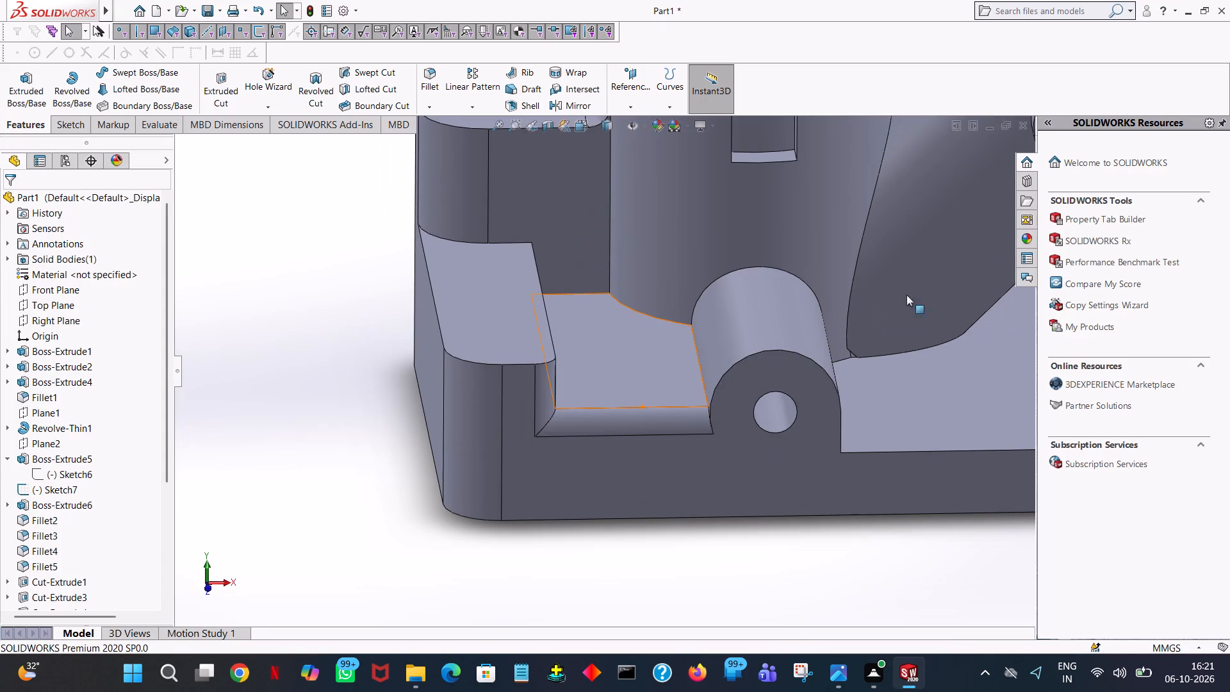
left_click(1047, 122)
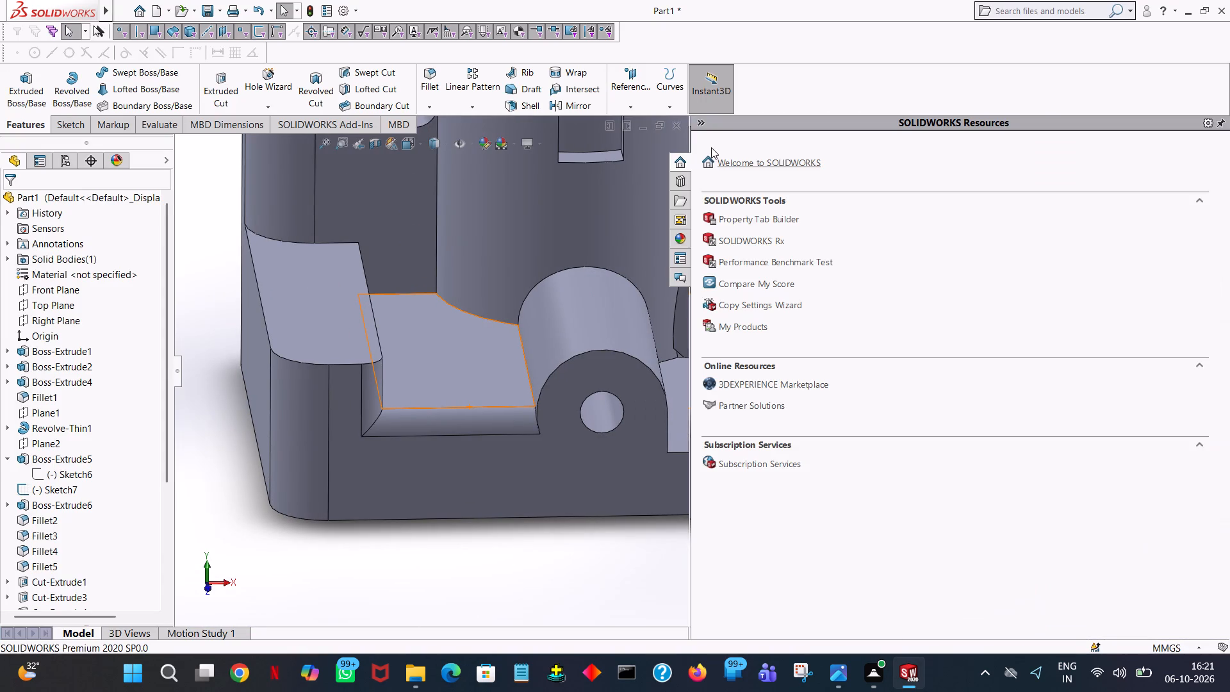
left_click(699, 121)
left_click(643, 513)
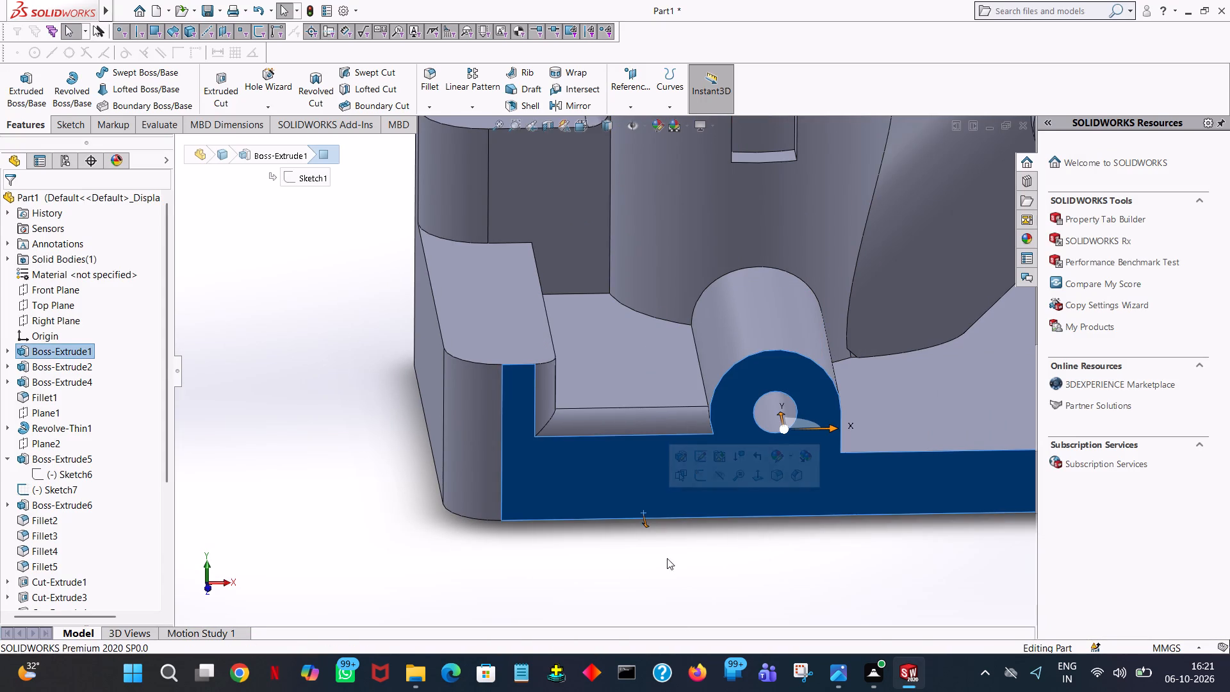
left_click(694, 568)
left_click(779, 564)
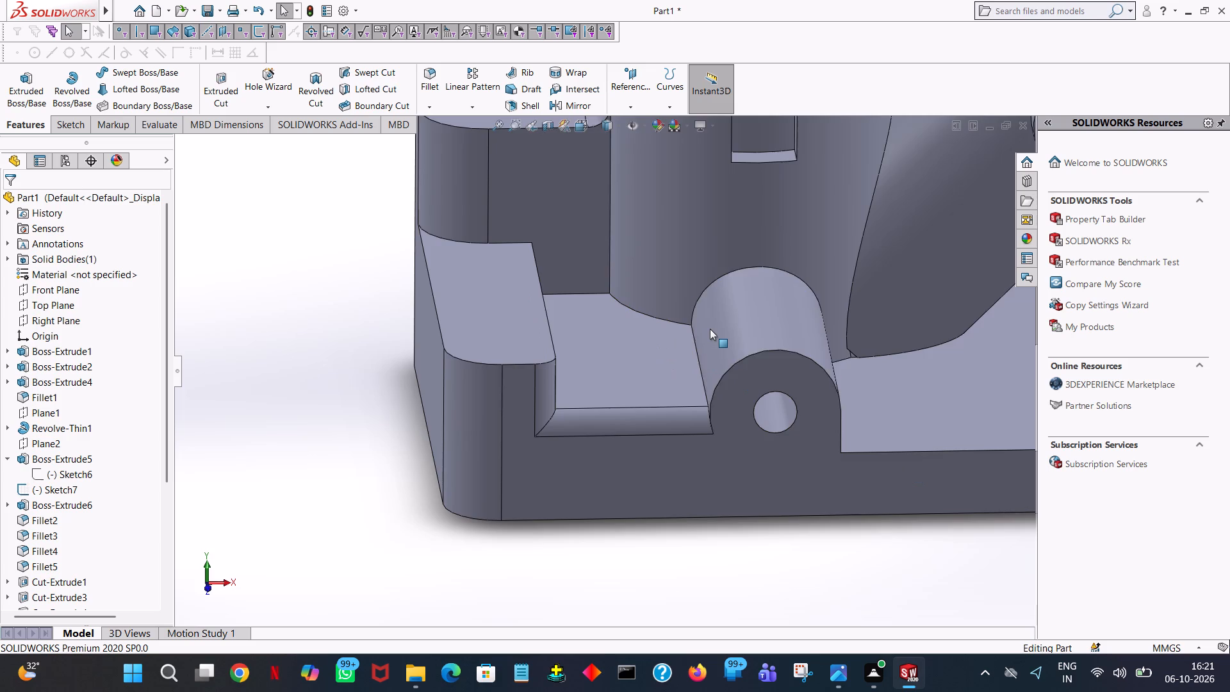
Fillet the inner bottom edge where the raised corner block meets the recessed floor beside the pin lug, with a 2 mm radius.
scroll(710, 329, "down", 3, "ctrl")
scroll(717, 324, "up", 8, "ctrl")
scroll(809, 343, "down", 3, "ctrl")
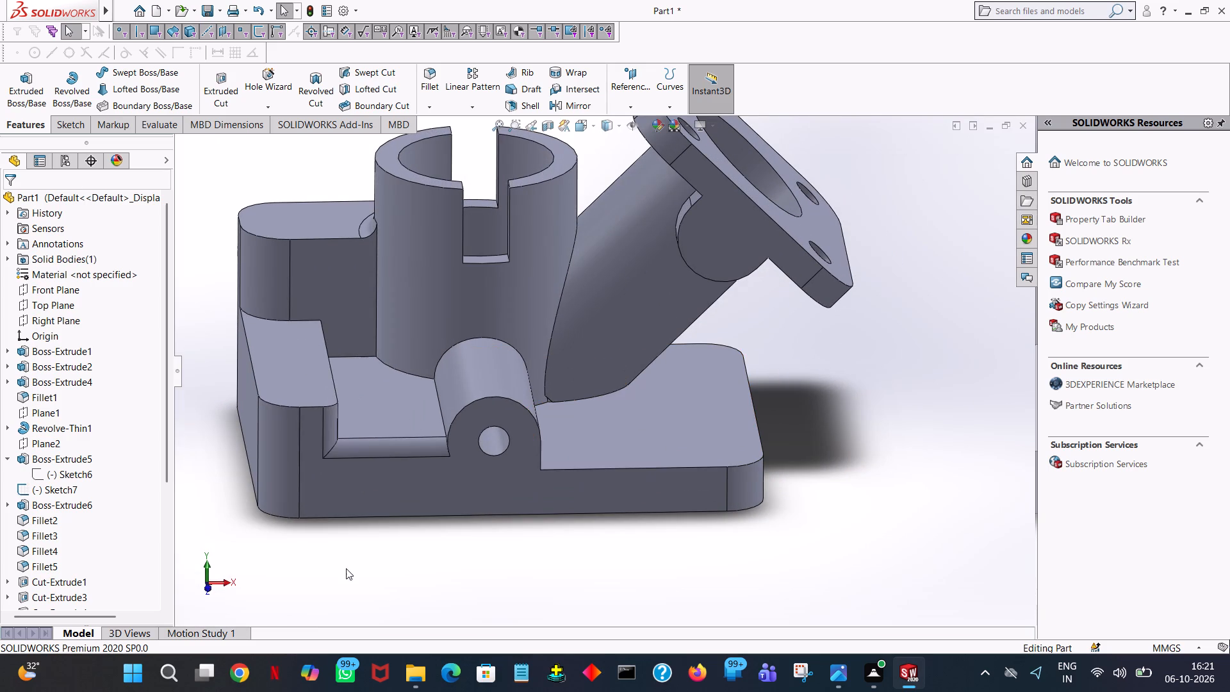
middle_click_drag(466, 532, 464, 454)
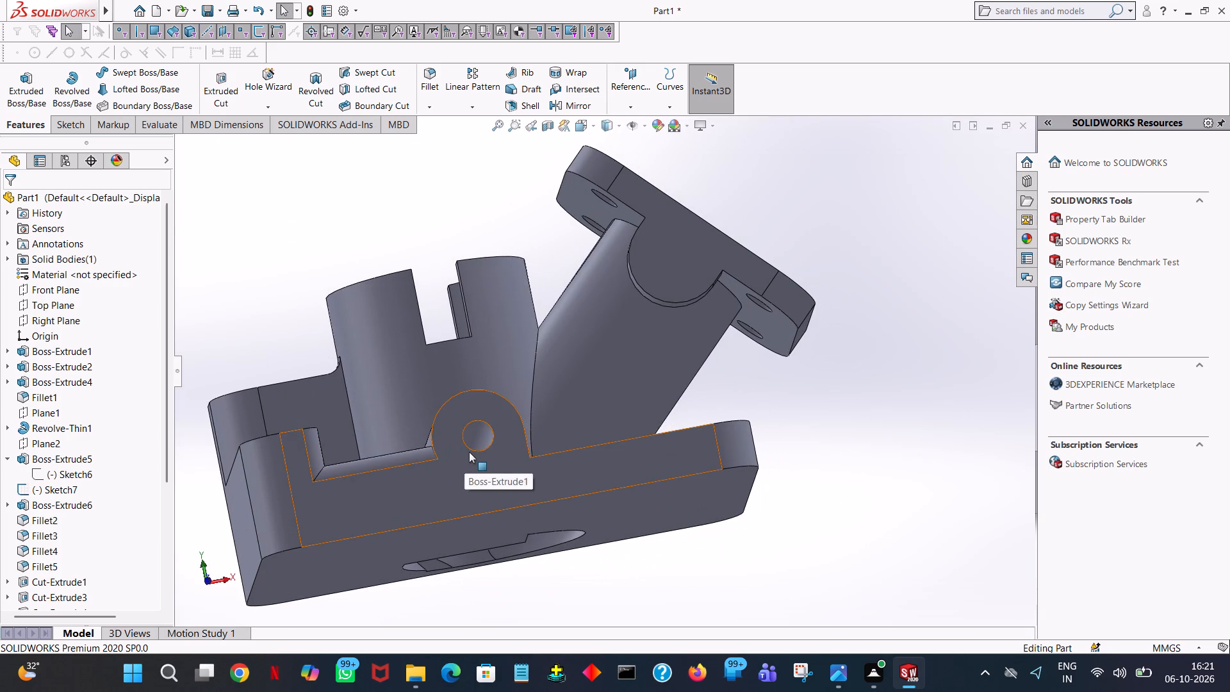
middle_click_drag(522, 495, 506, 550)
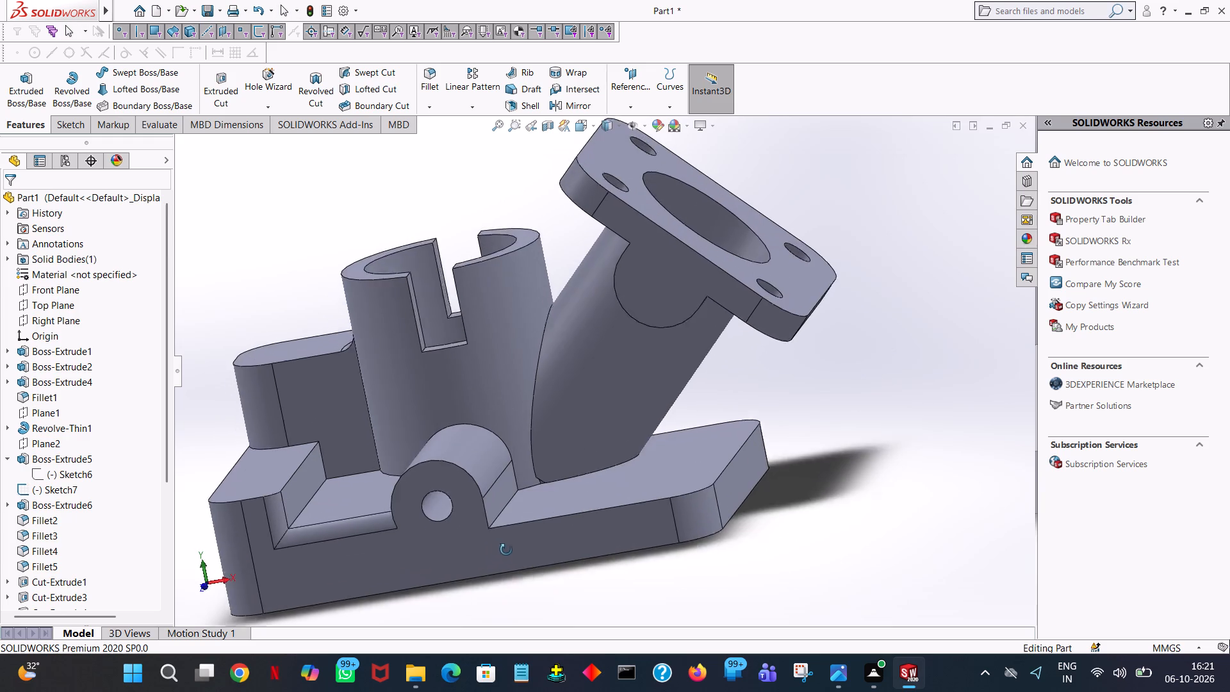
middle_click_drag(506, 550, 500, 570)
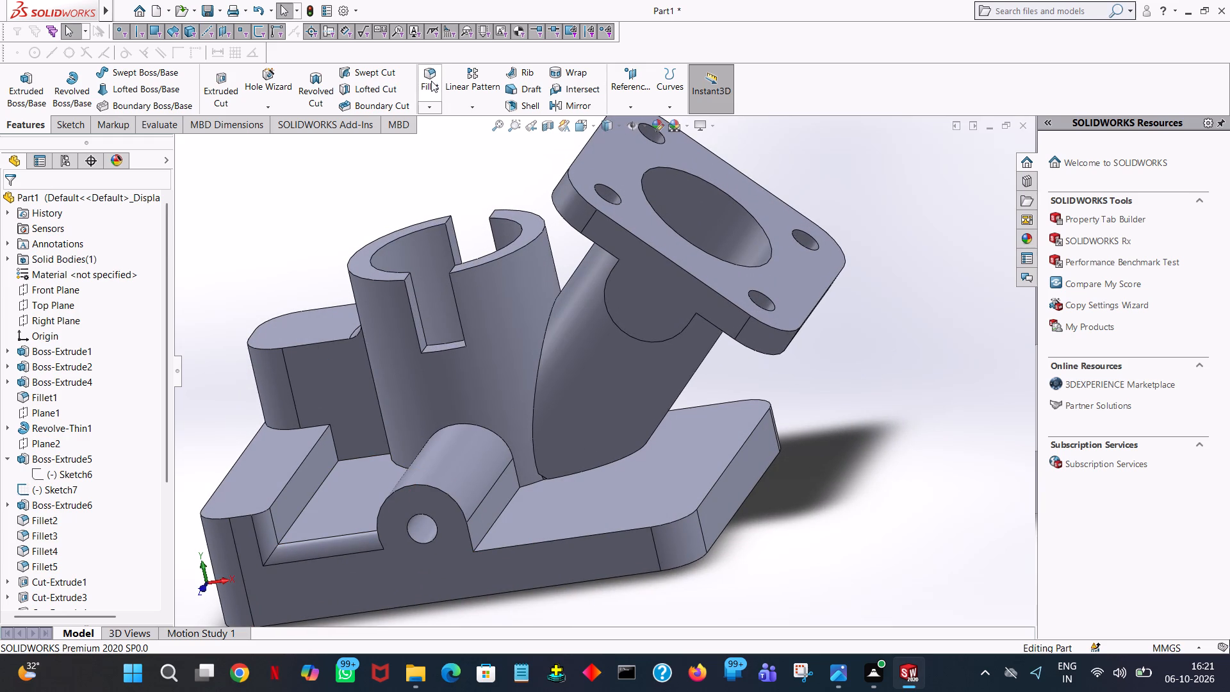
left_click(431, 81)
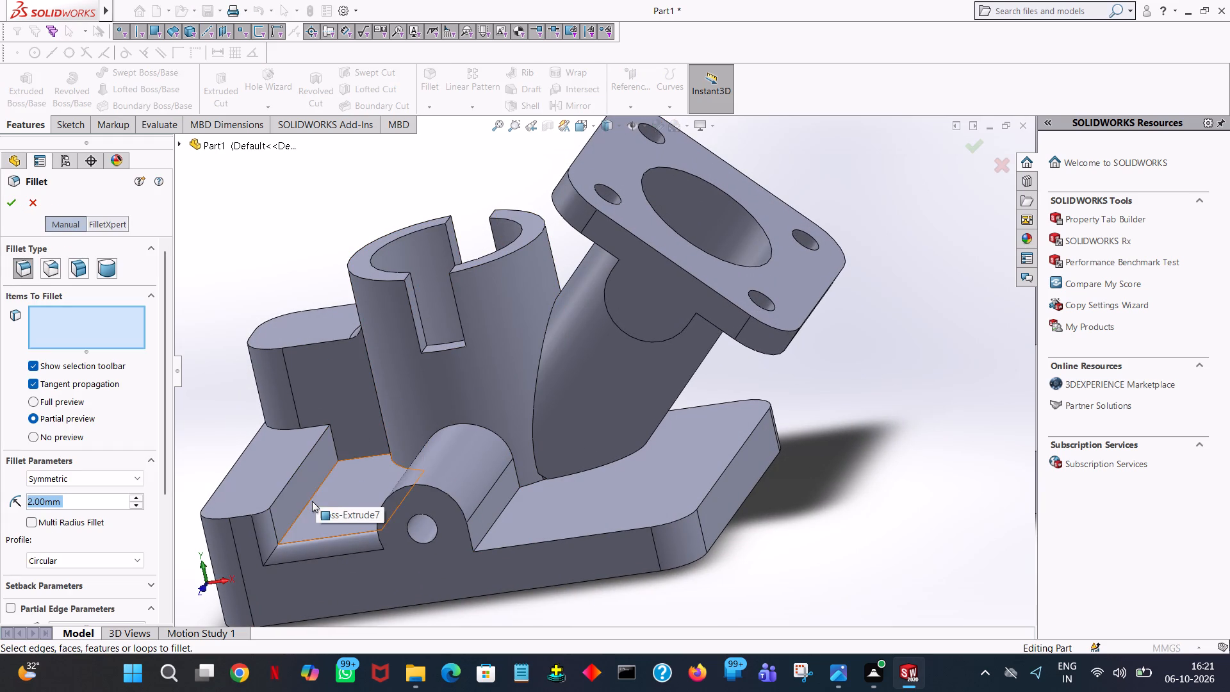
left_click(310, 500)
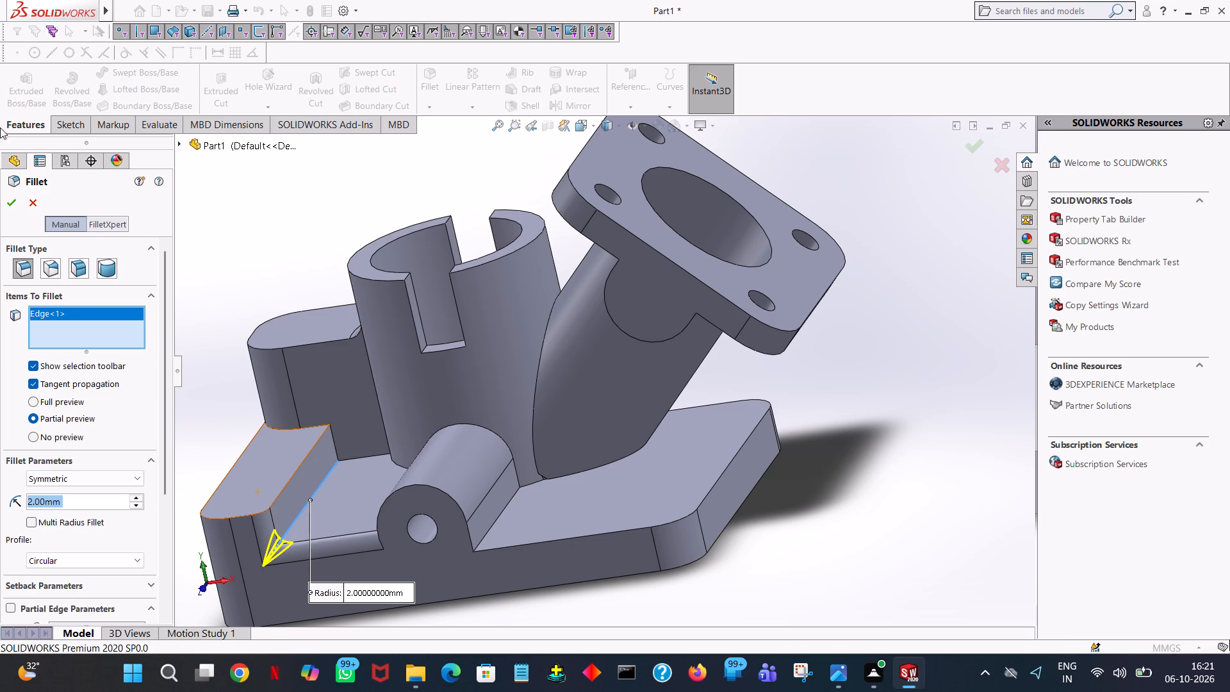
left_click(8, 208)
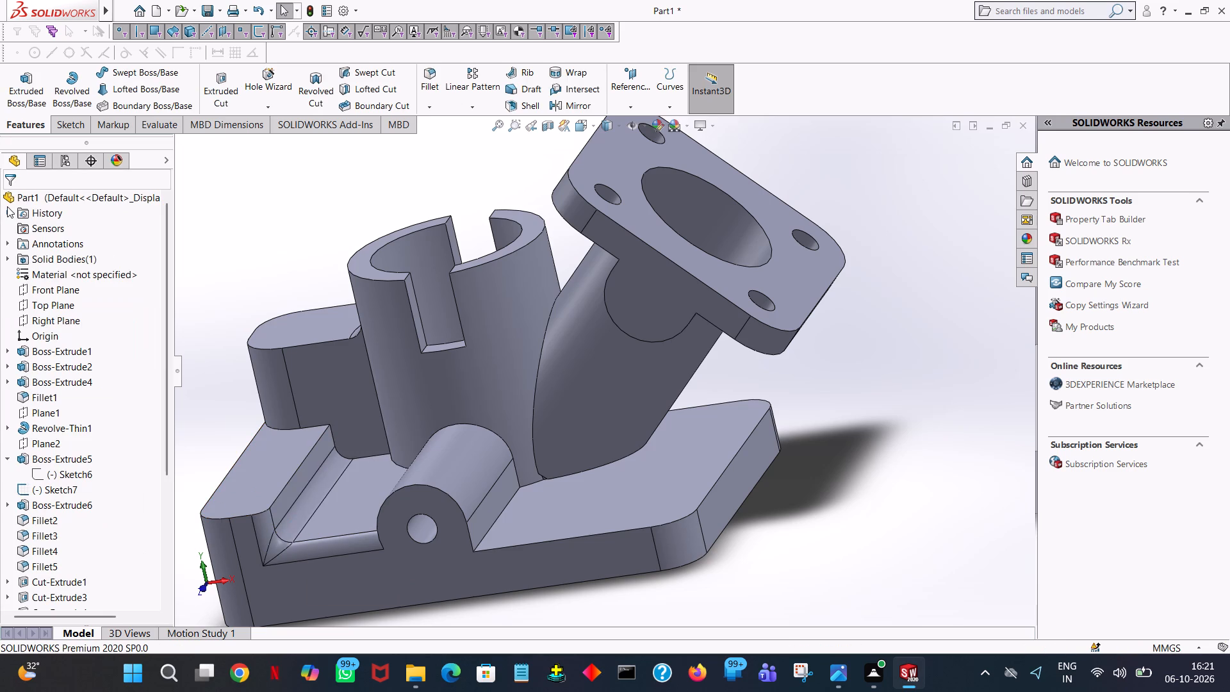
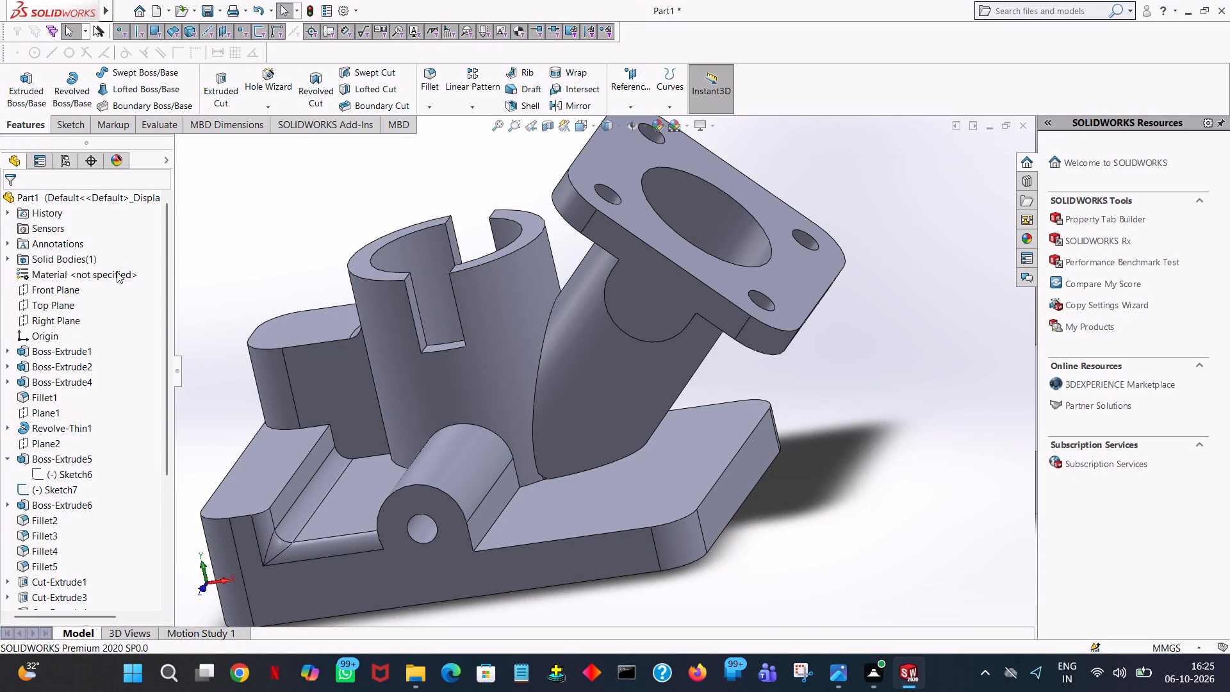
Fillet the straight edge where the pin lug meets the open base floor facing the angled pipe, with a 2 mm radius.
middle_click(860, 531)
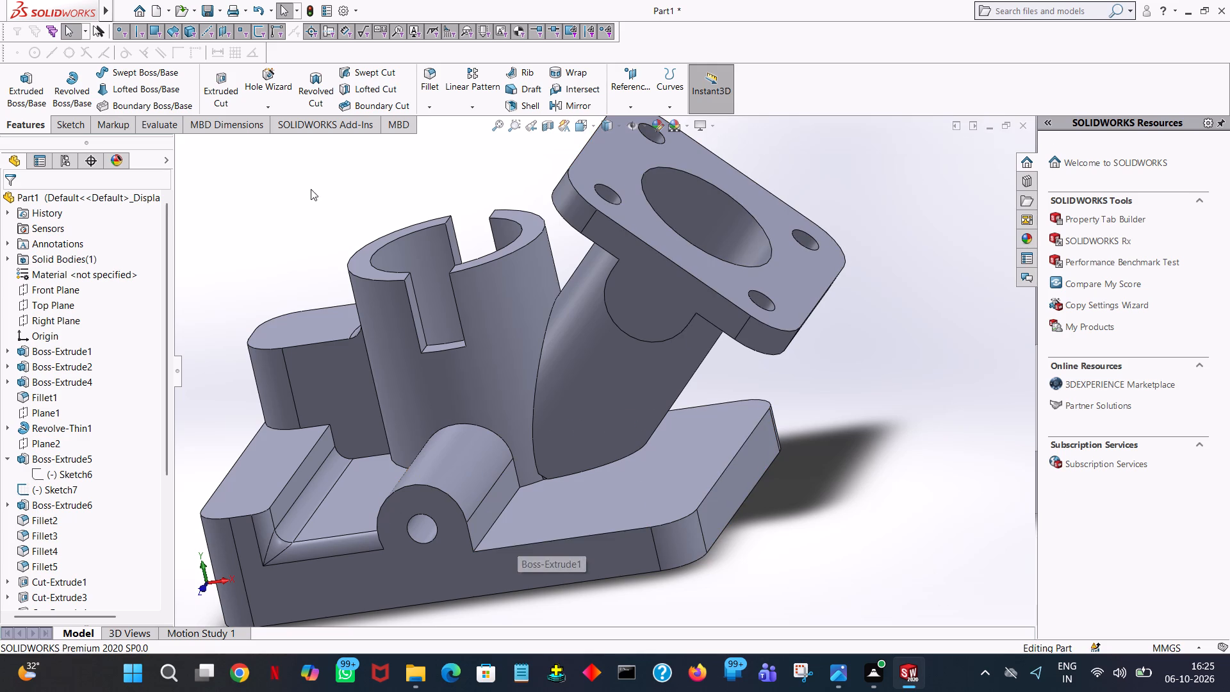
left_click(434, 77)
left_click(509, 501)
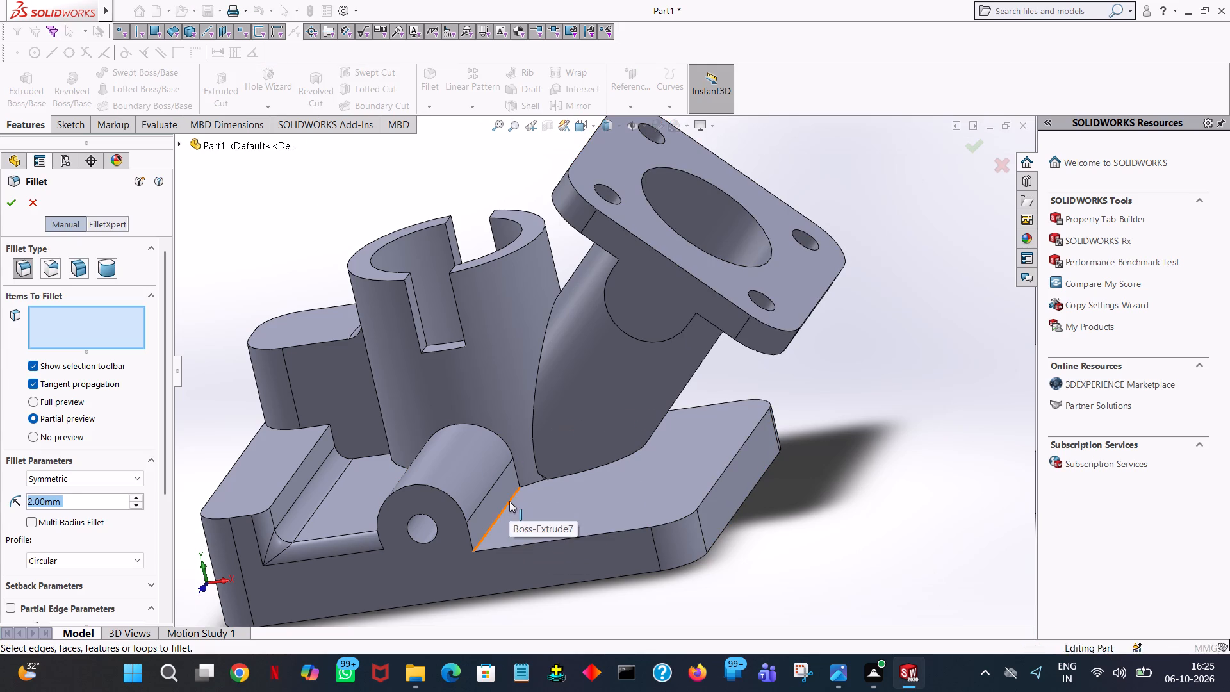
left_click(0, 197)
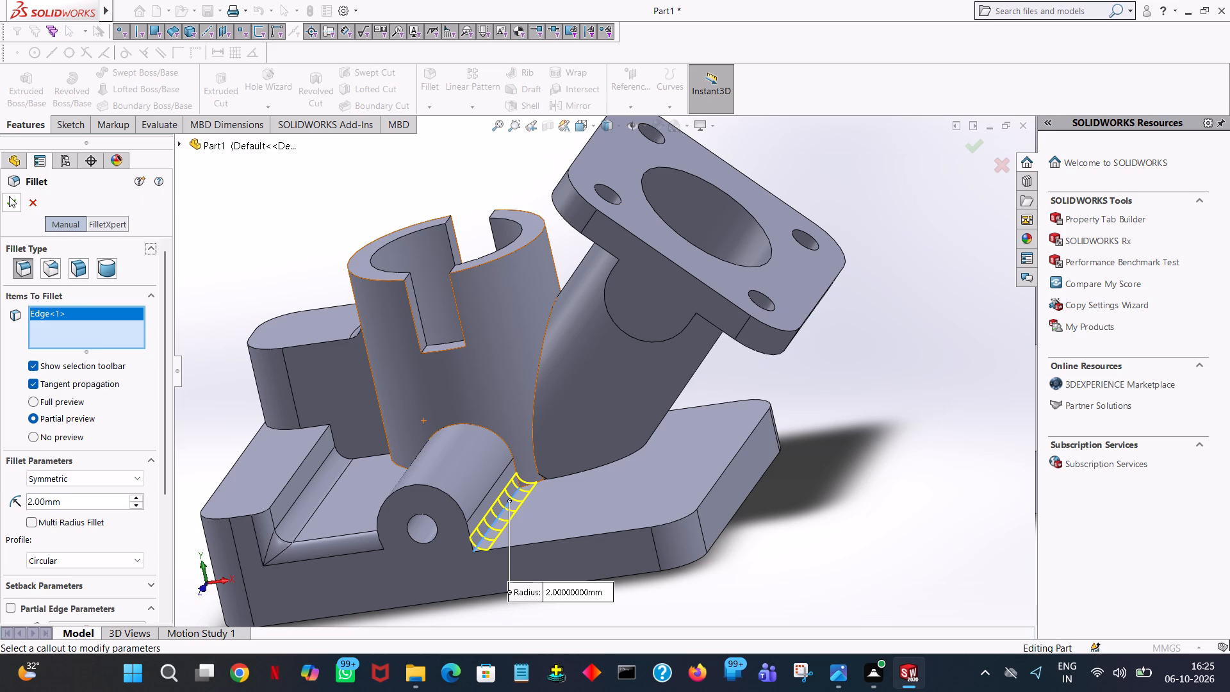
left_click(9, 196)
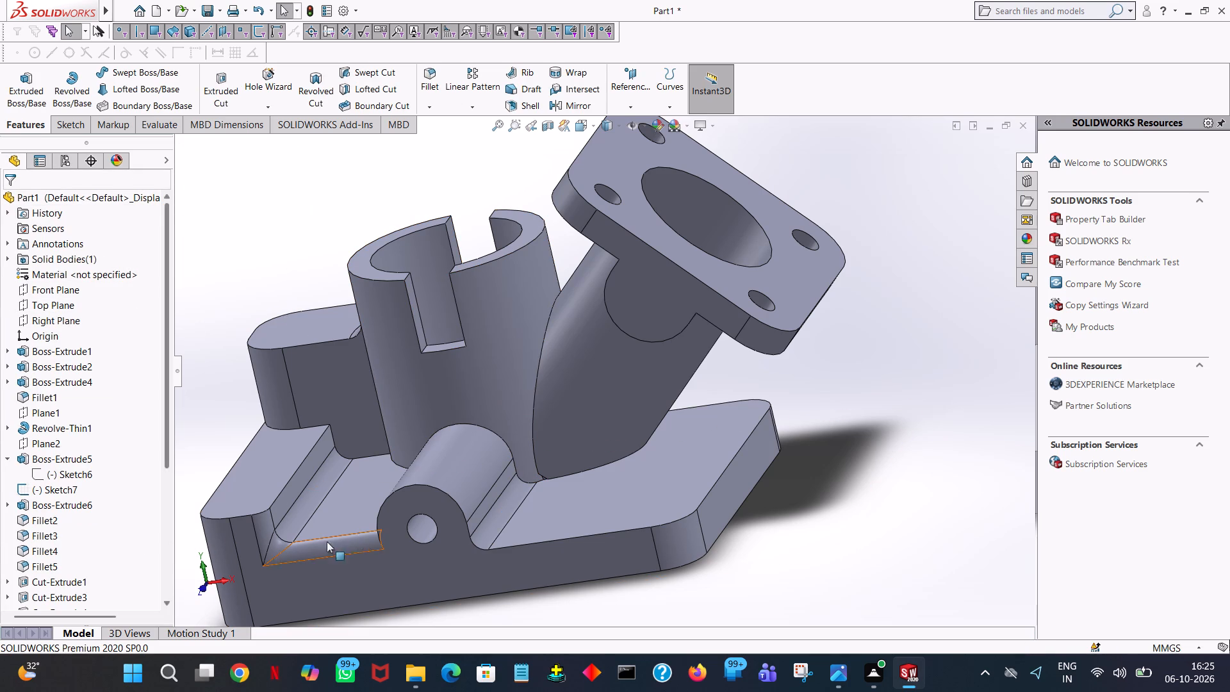
Fillet the curved edge where the angled pipe meets the base plate with a 2 mm radius.
left_click(573, 473)
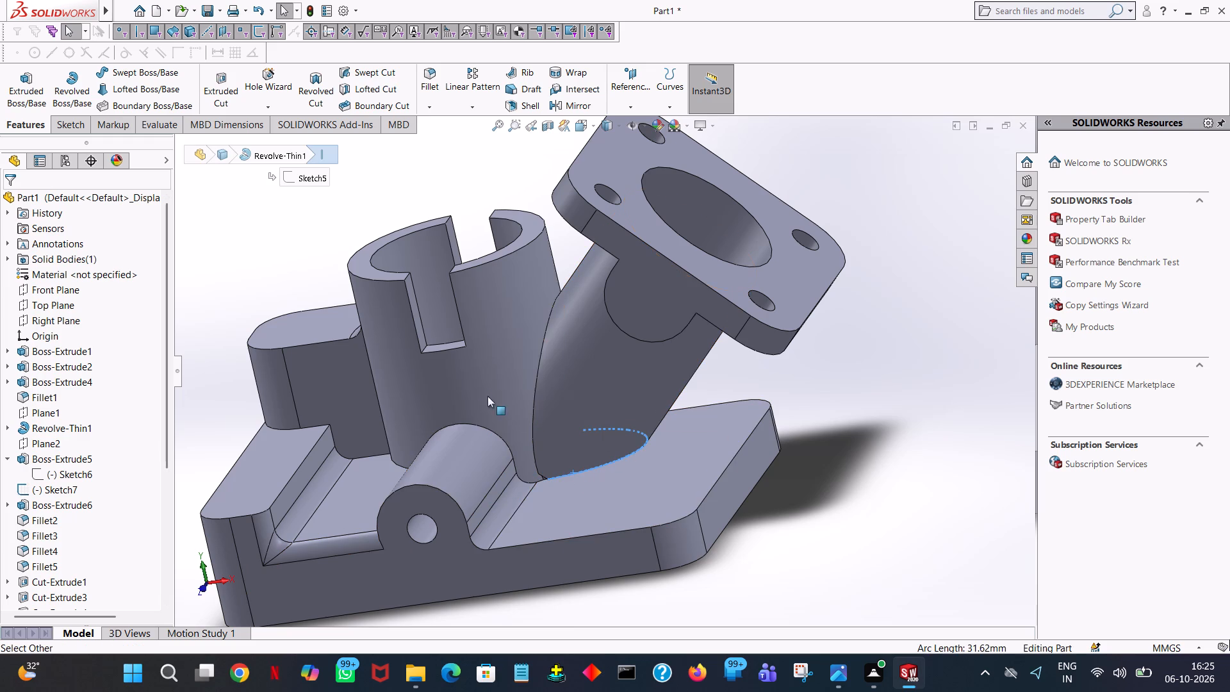
left_click(433, 85)
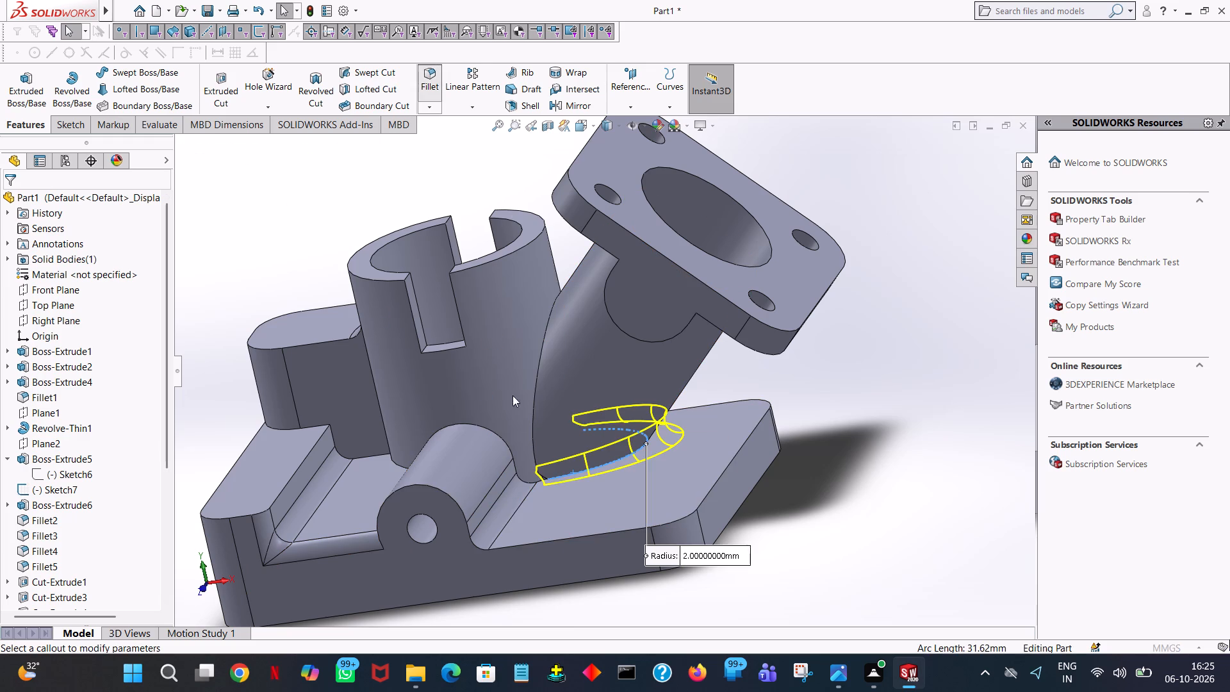
left_click(13, 198)
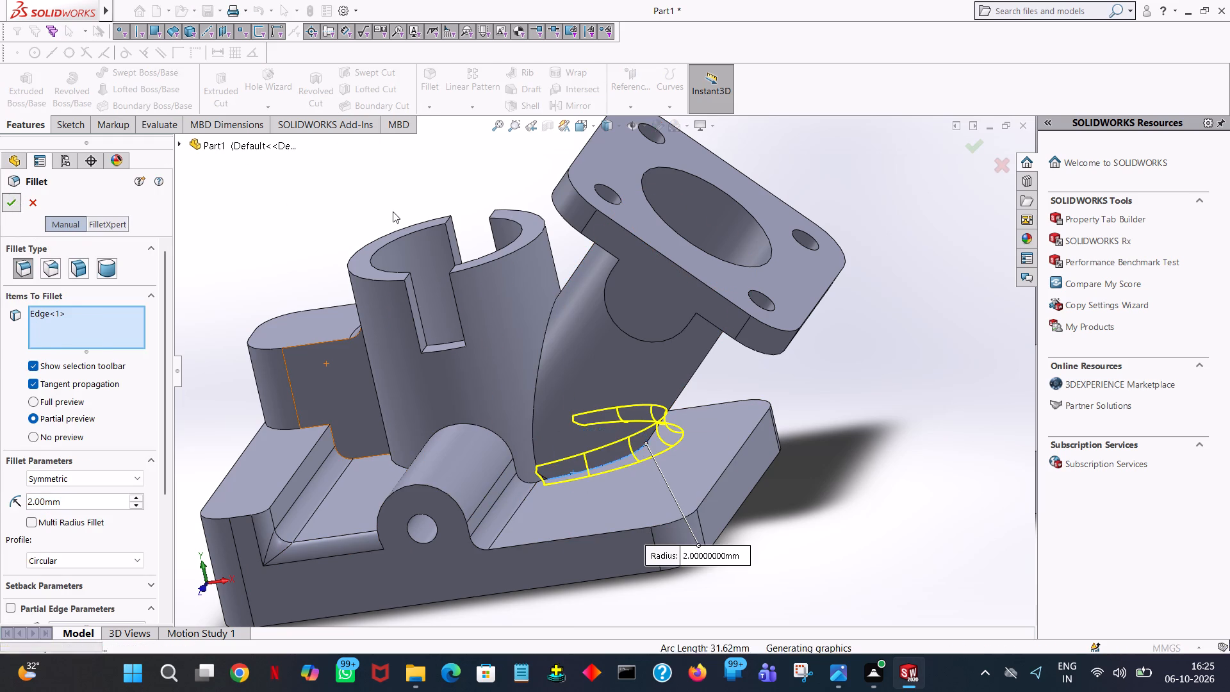
left_click(425, 210)
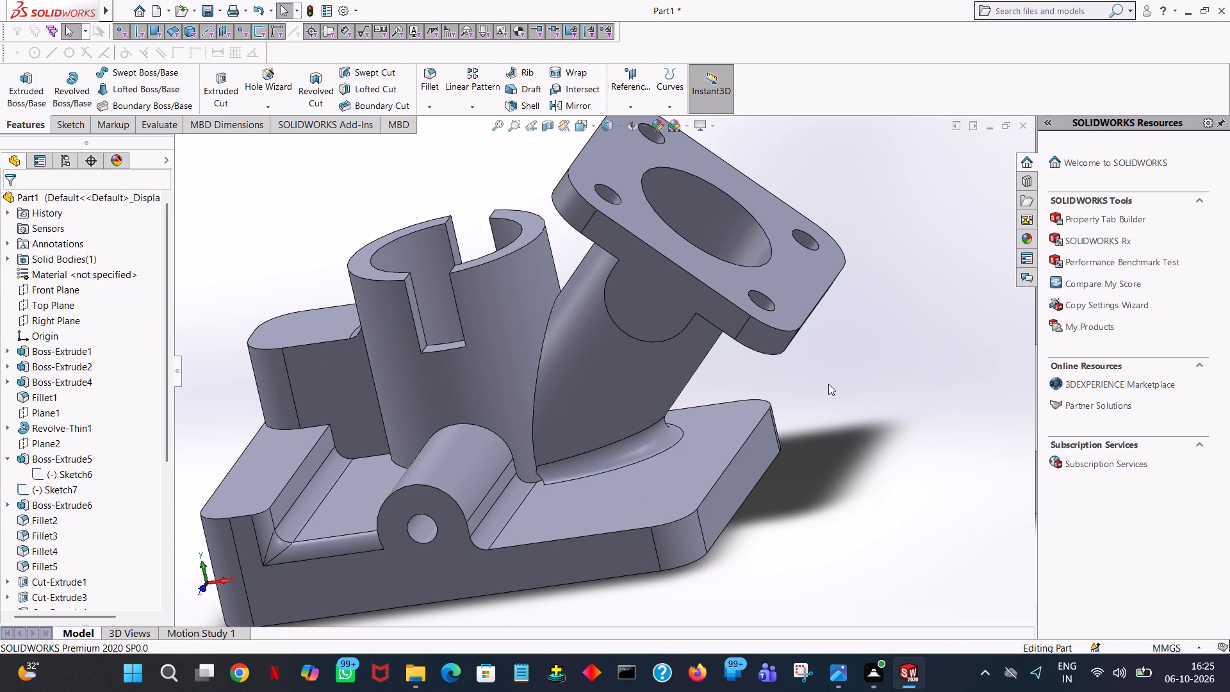
Start an extrude sketch on the slotted cylinder's top rim and draw a horizontal centre line about 12.3 mm long from bore to flange edge.
middle_click_drag(828, 384, 614, 577)
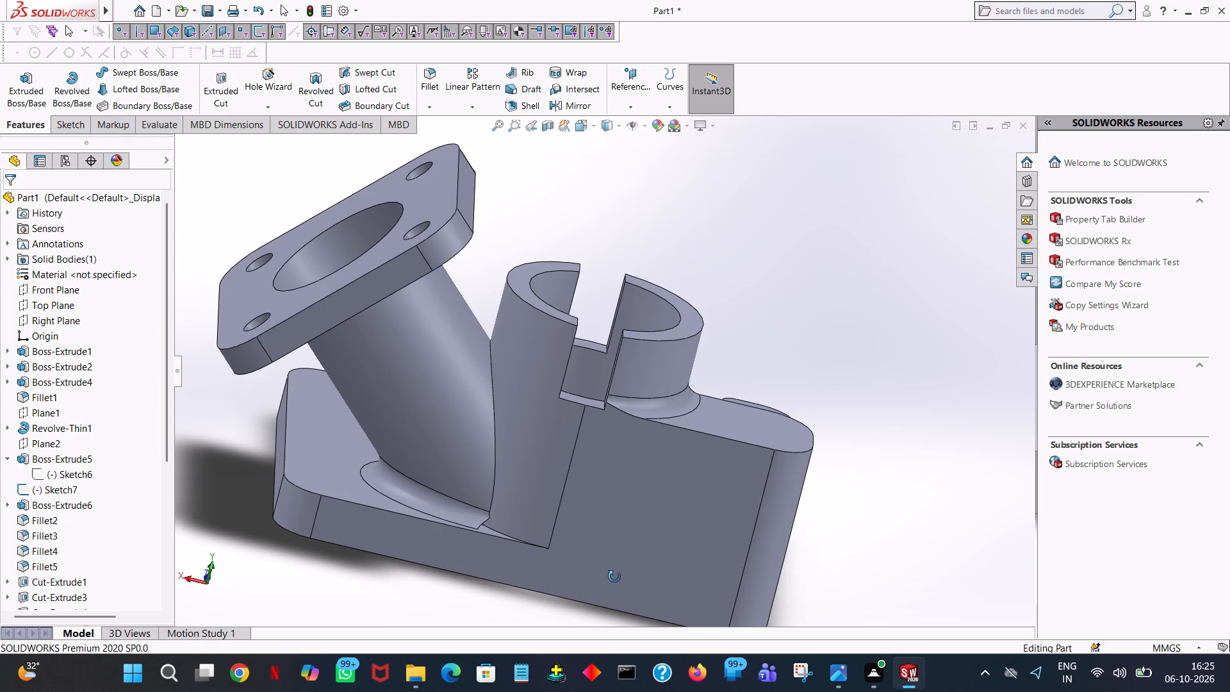
middle_click_drag(614, 577, 614, 567)
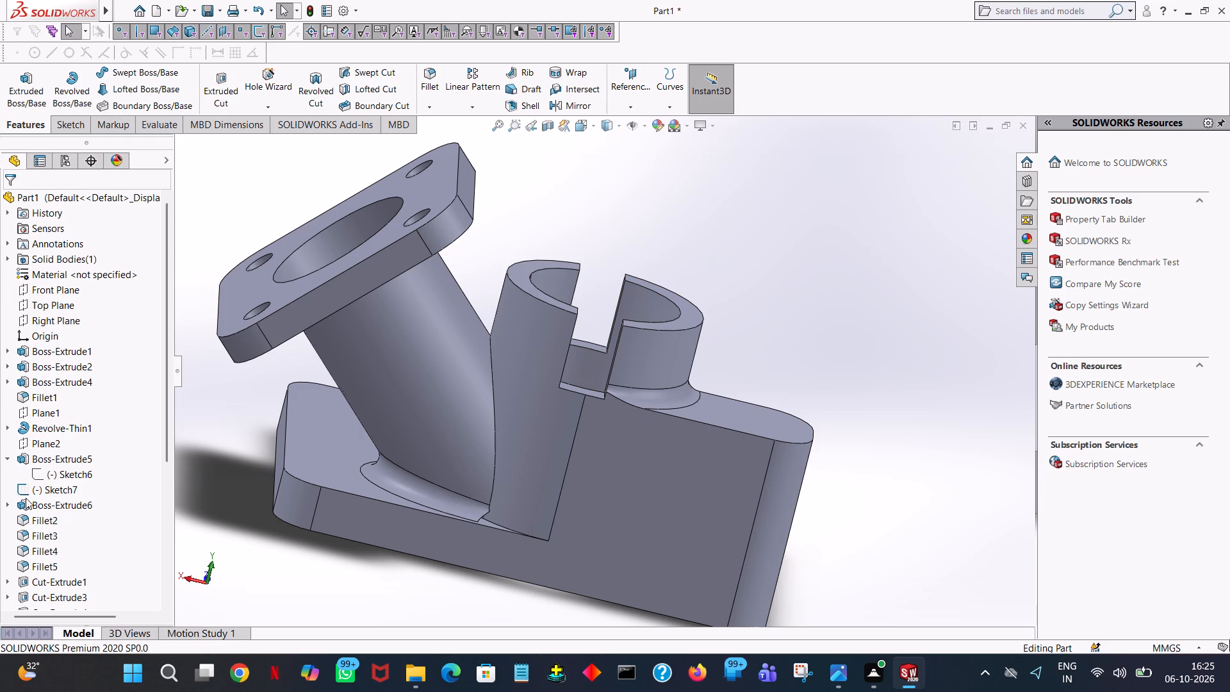
left_click(22, 83)
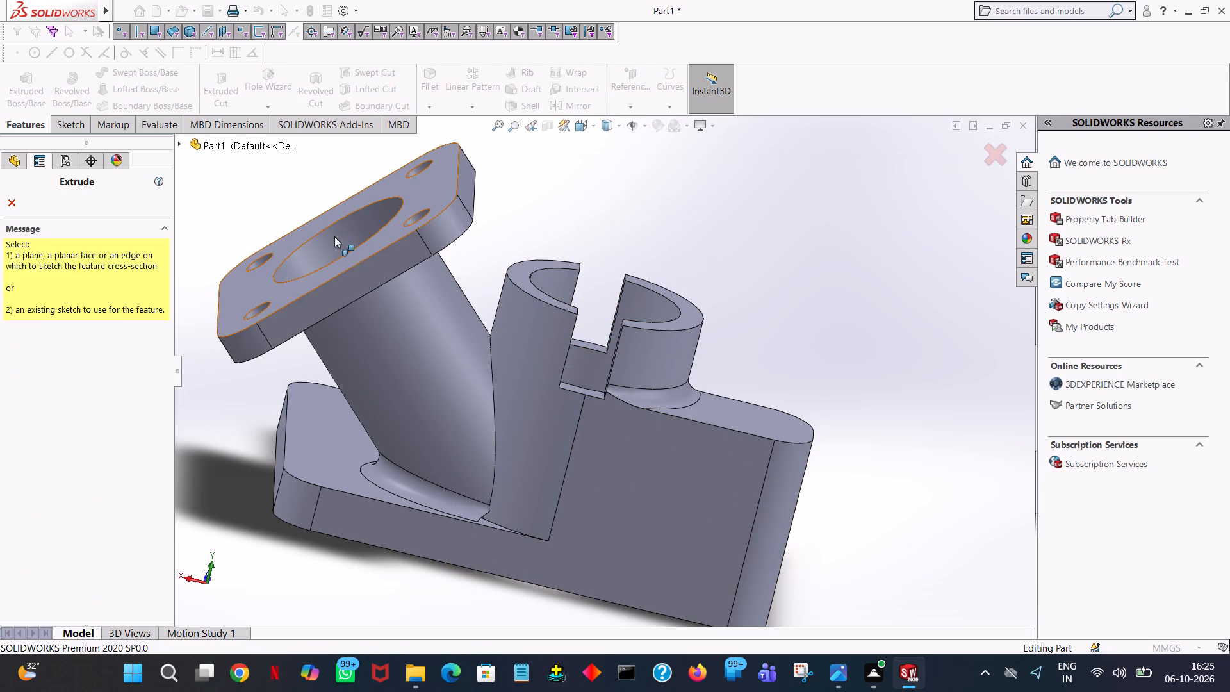
left_click(523, 272)
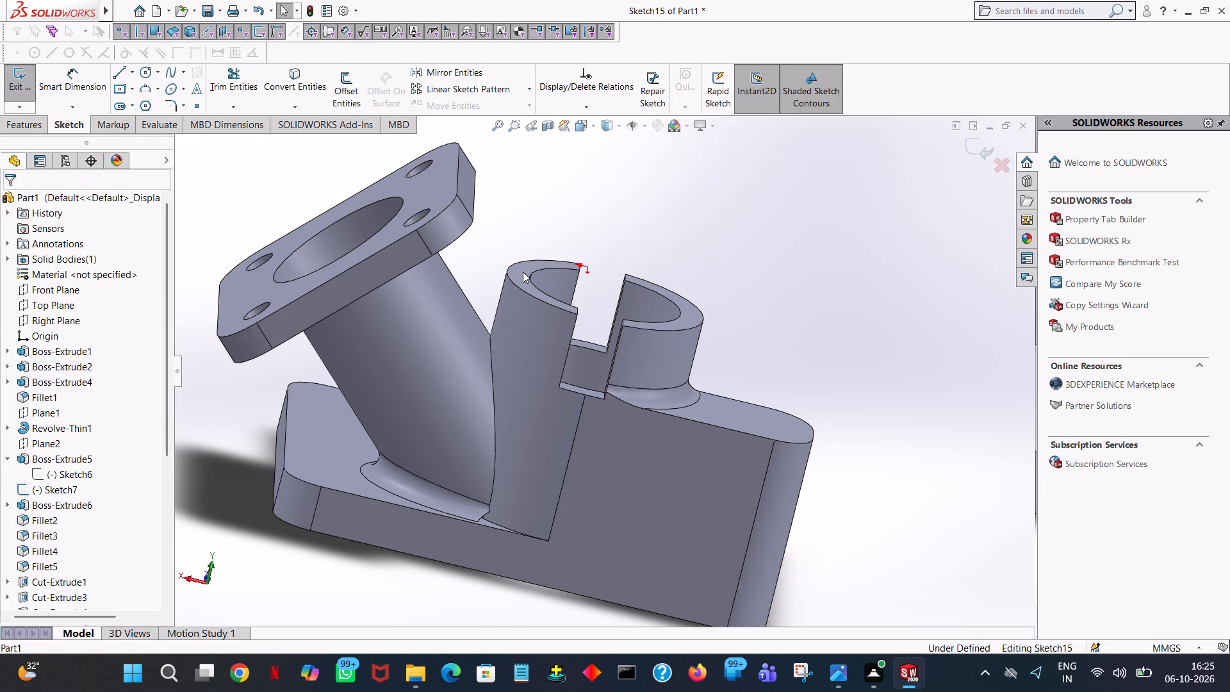
key("space")
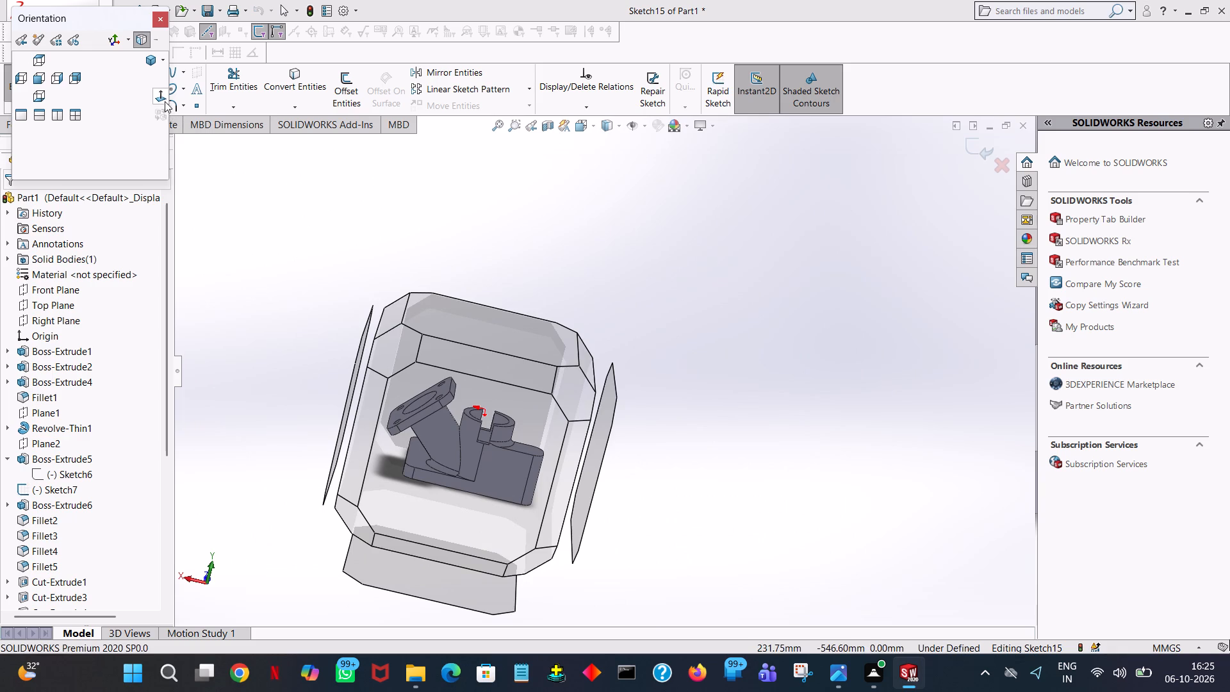
left_click(160, 97)
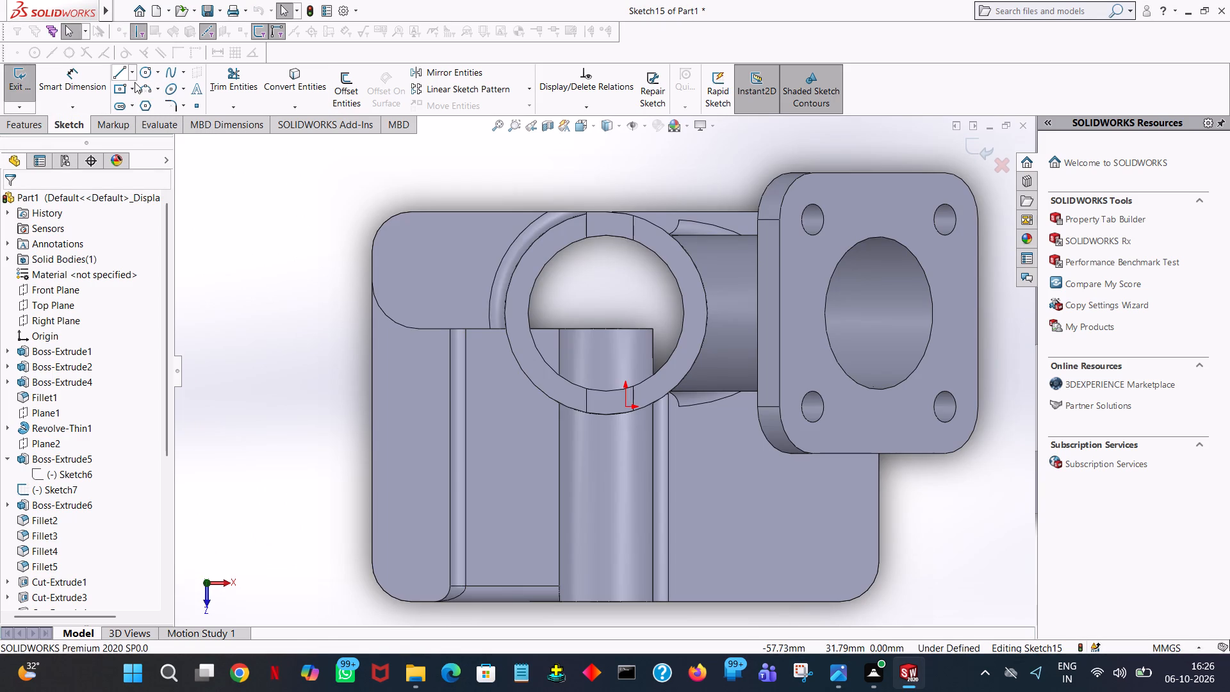
left_click(124, 74)
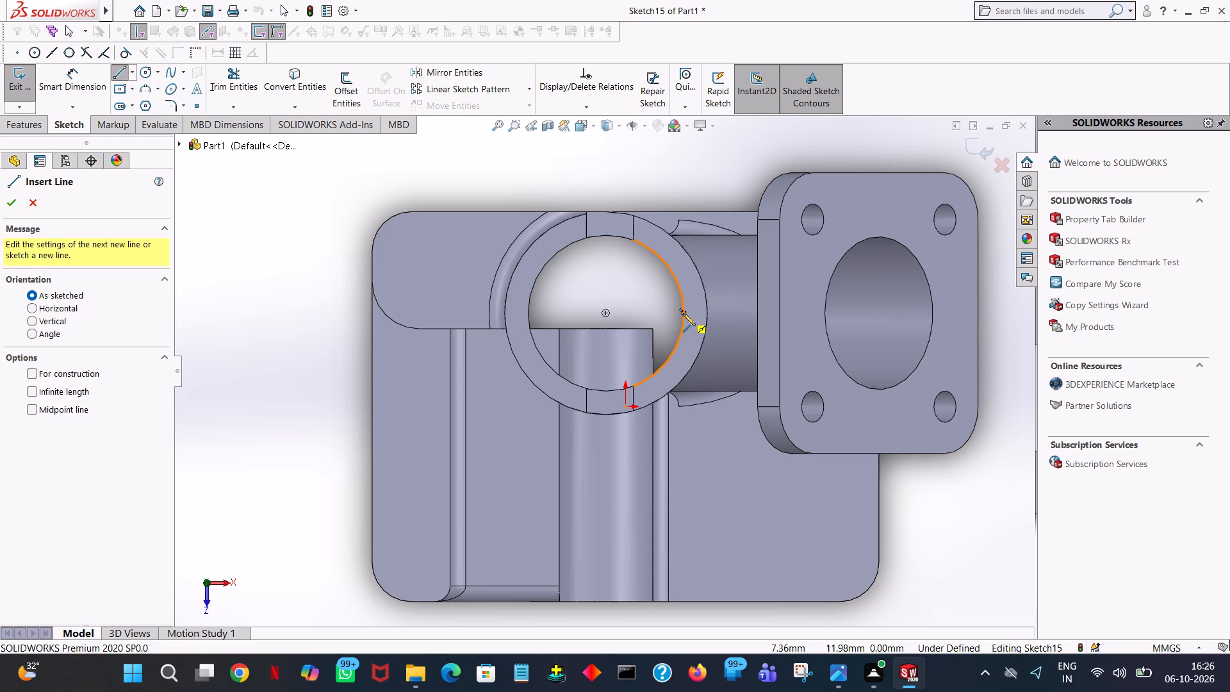
left_click(683, 313)
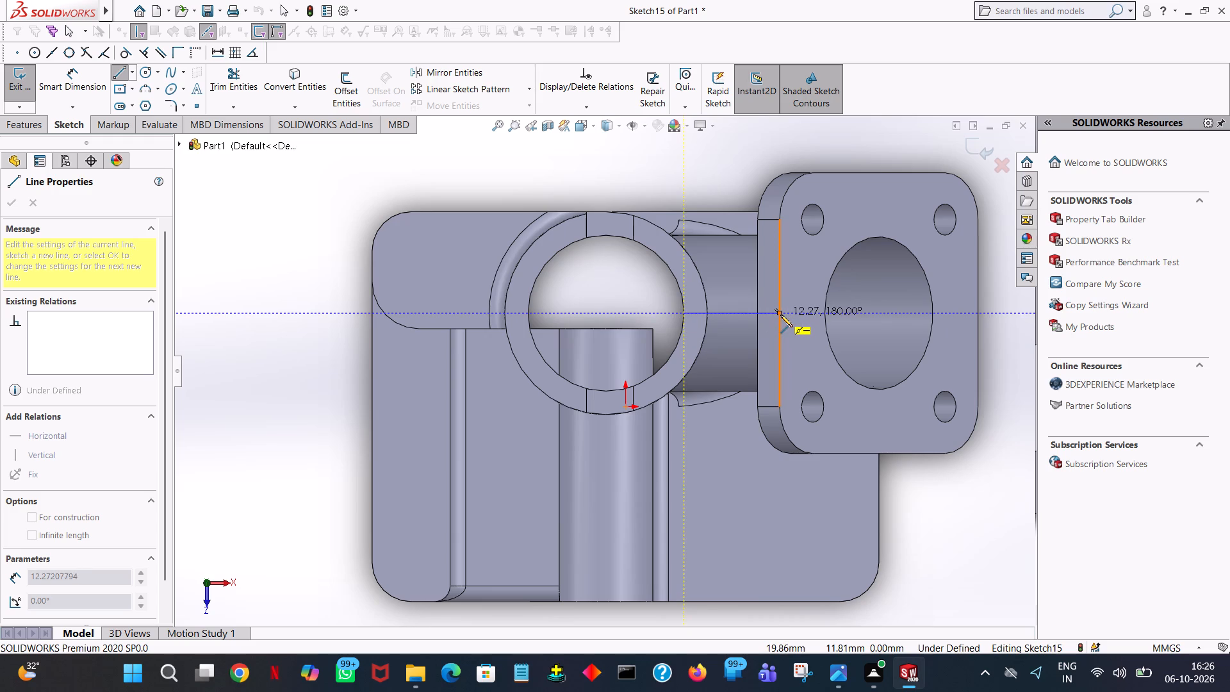
left_click(780, 315)
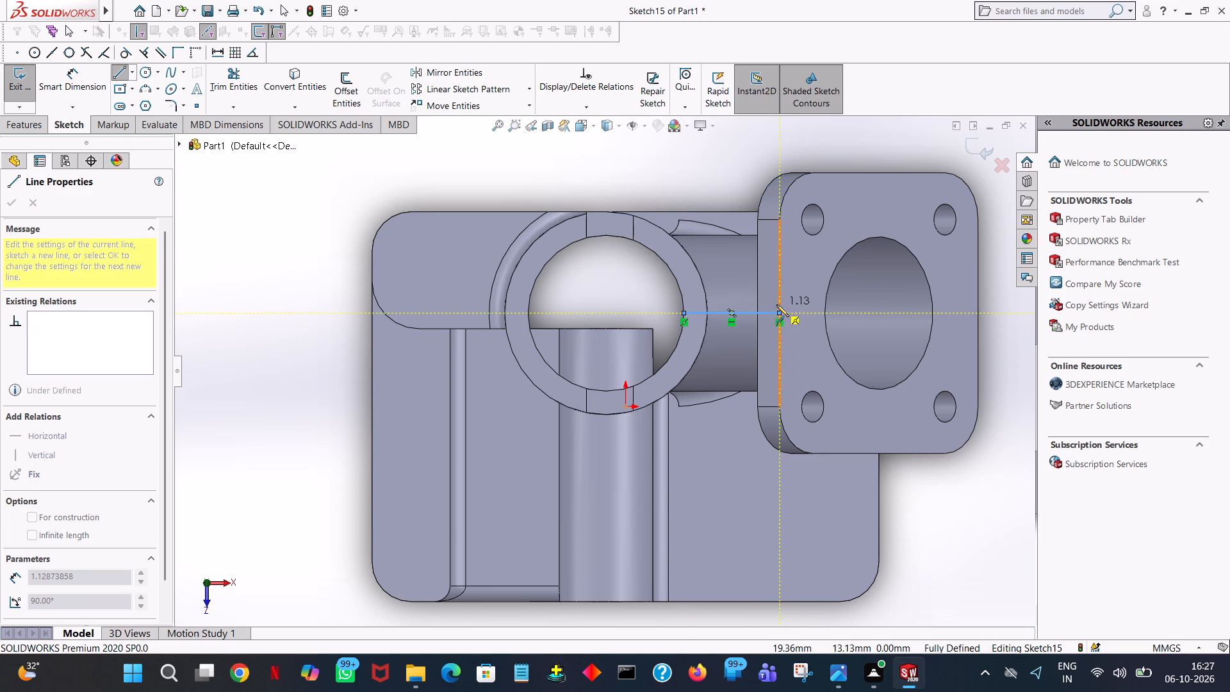
From the centre line's flange end, sketch a 2 mm perpendicular line along the flange edge and a parallel line back to the bore.
left_click(779, 292)
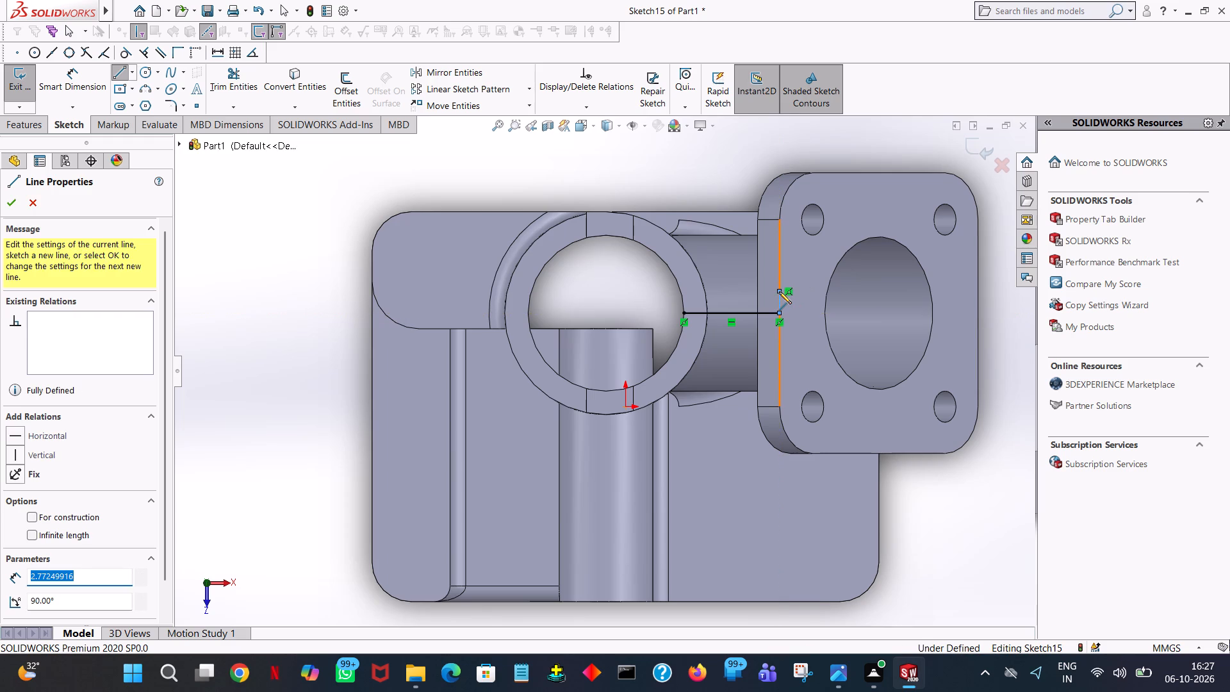
key("2")
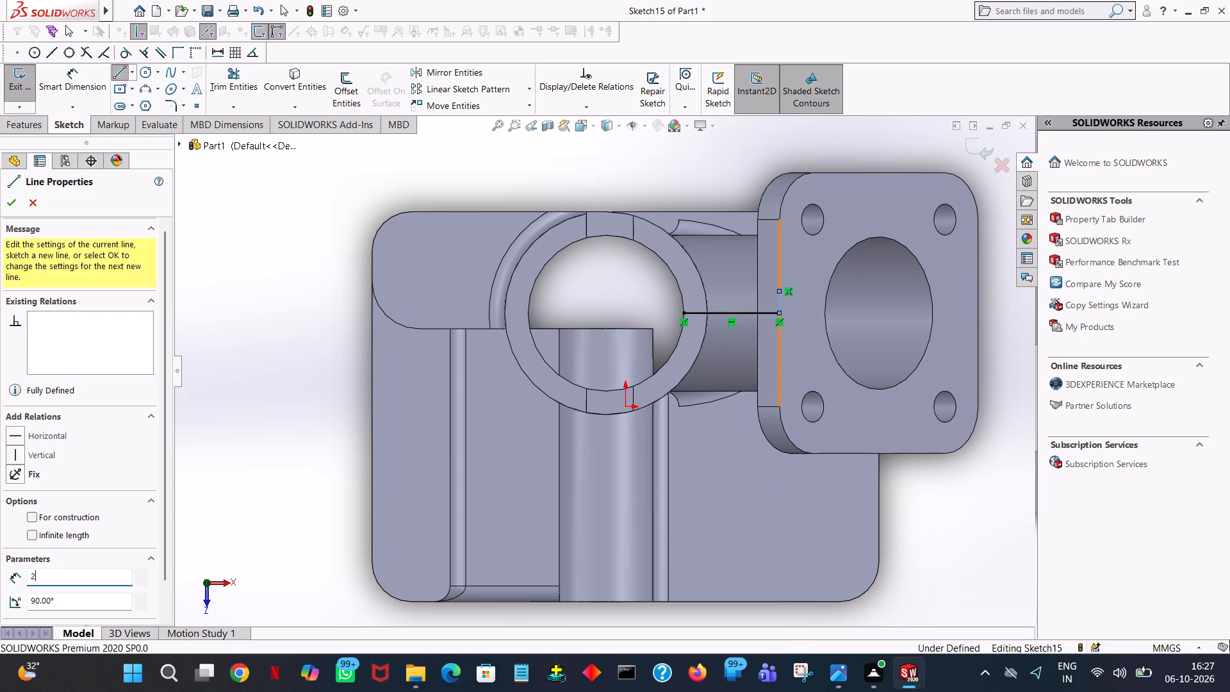
key("Return")
left_click(683, 297)
right_click(683, 297)
left_click(709, 302)
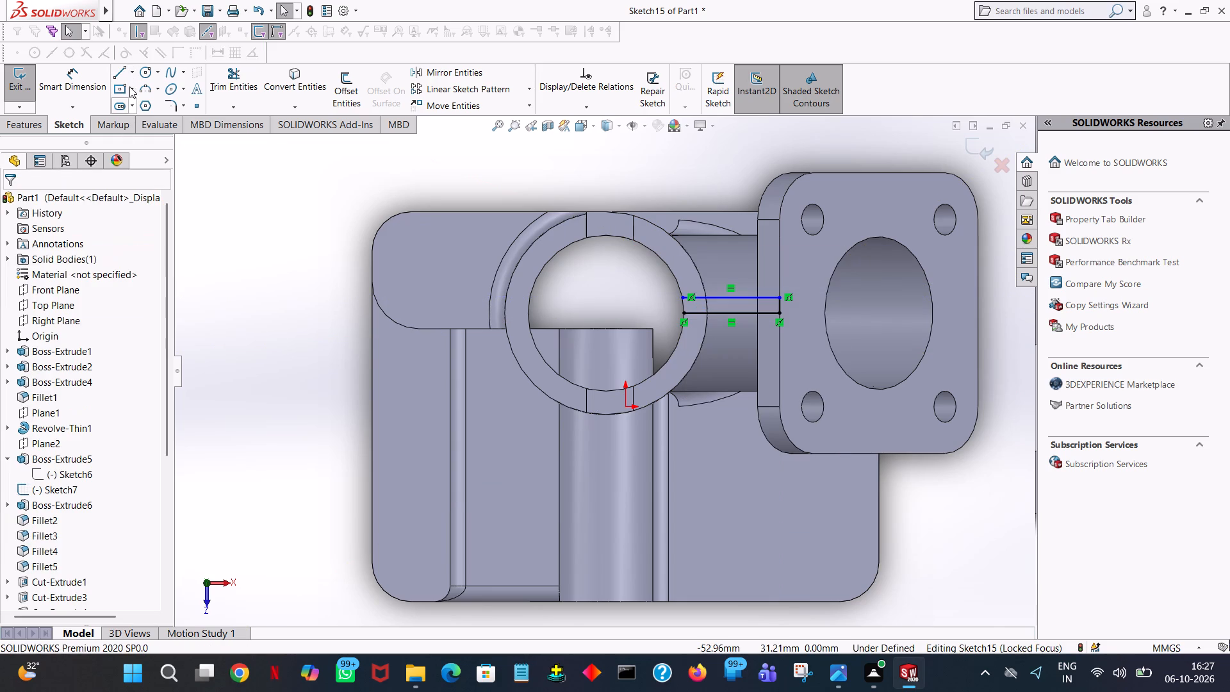
On the opposite side of the centre line, sketch a 2 mm line along the flange edge and a parallel line back to the bore.
left_click(122, 74)
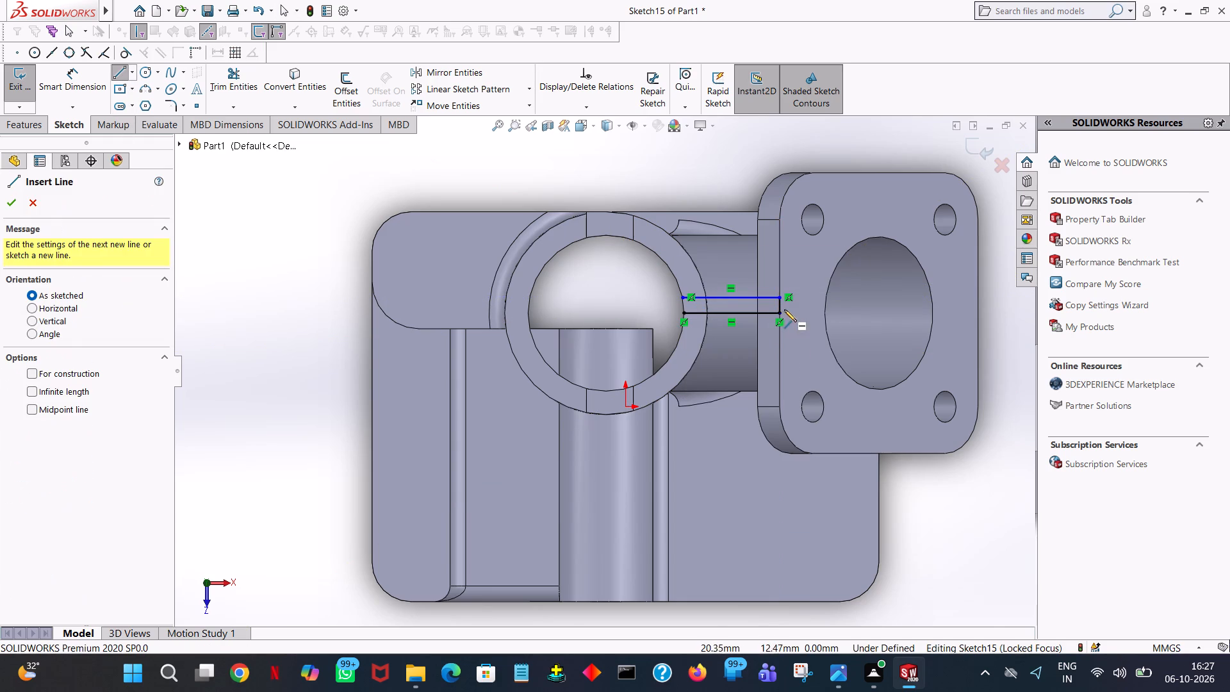
left_click(780, 312)
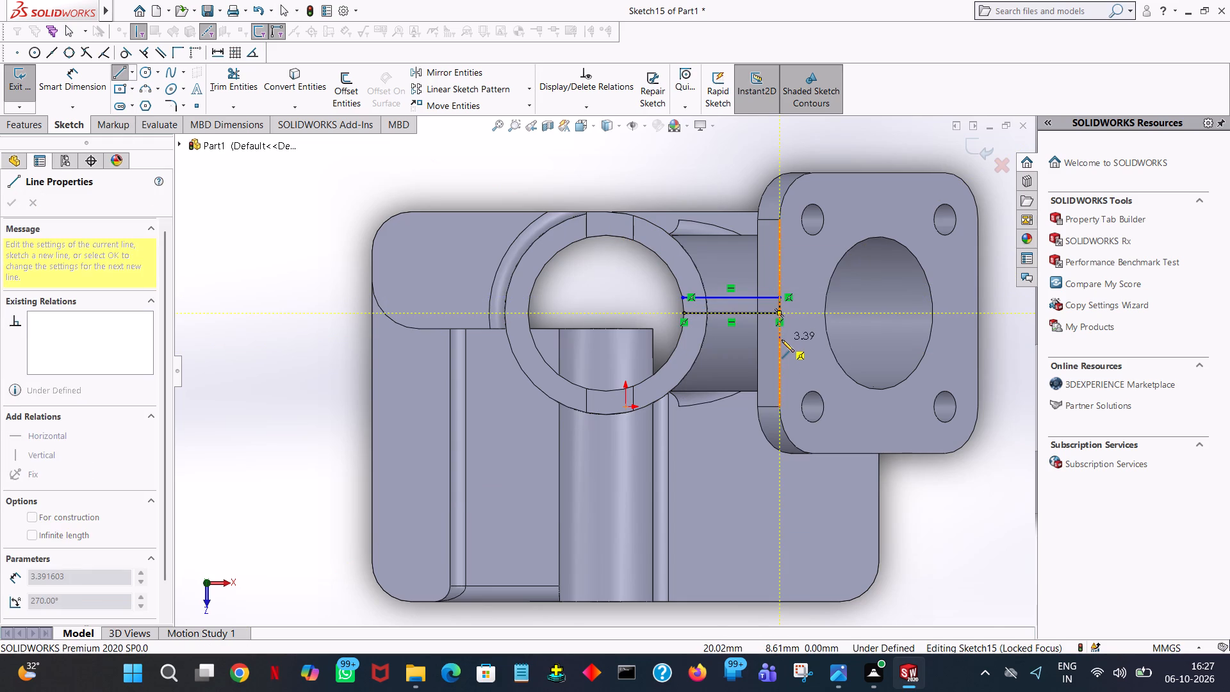
left_click(782, 340)
key("2")
key("Return")
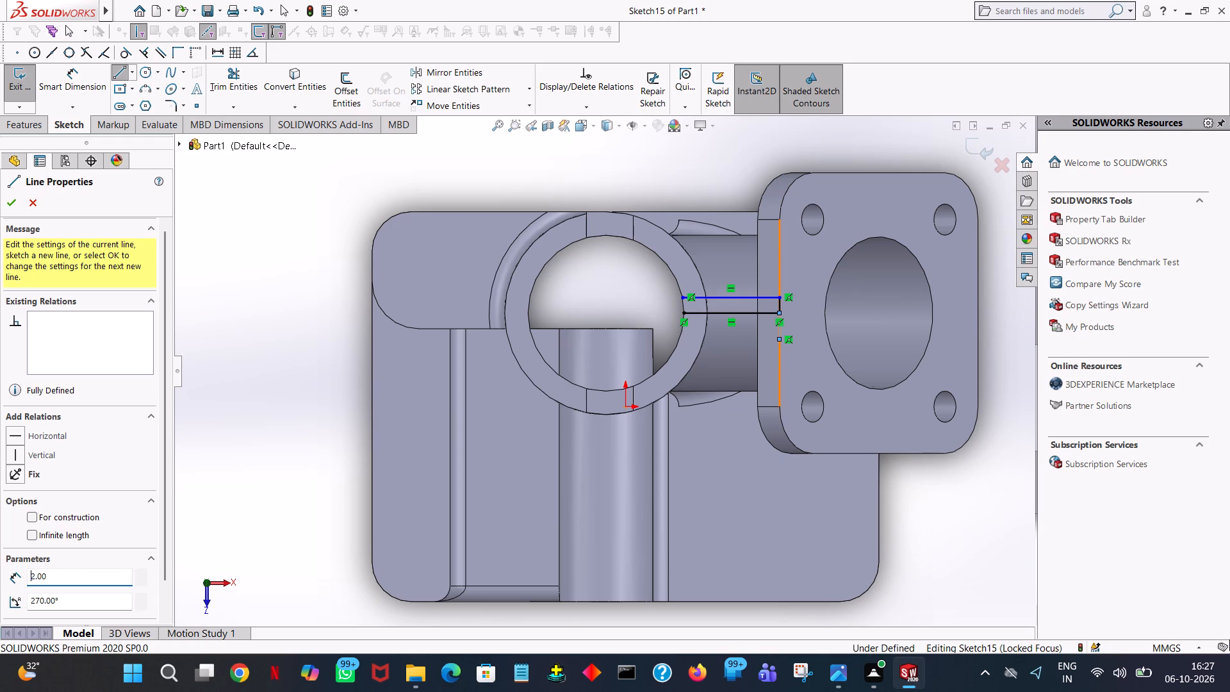
left_click(680, 329)
right_click(680, 329)
left_click(706, 338)
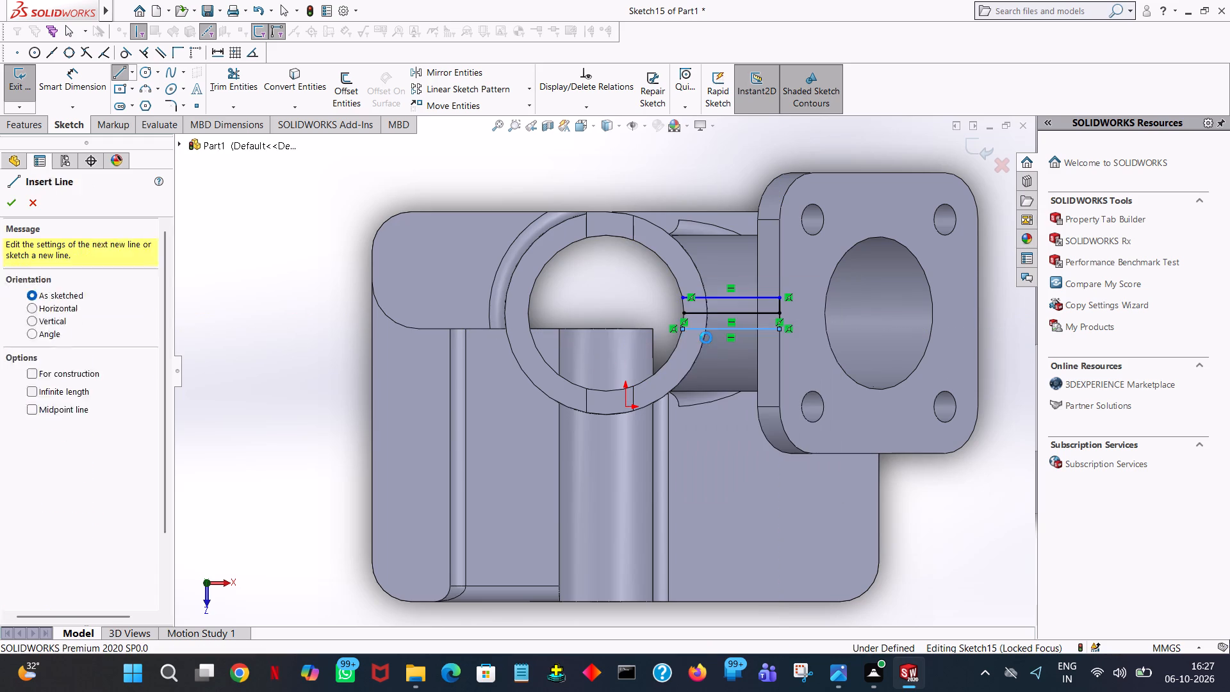
Trim away the centre line between the two parallel rib lines.
scroll(700, 334, "down", 4, "ctrl")
middle_click_drag(846, 406, 890, 311)
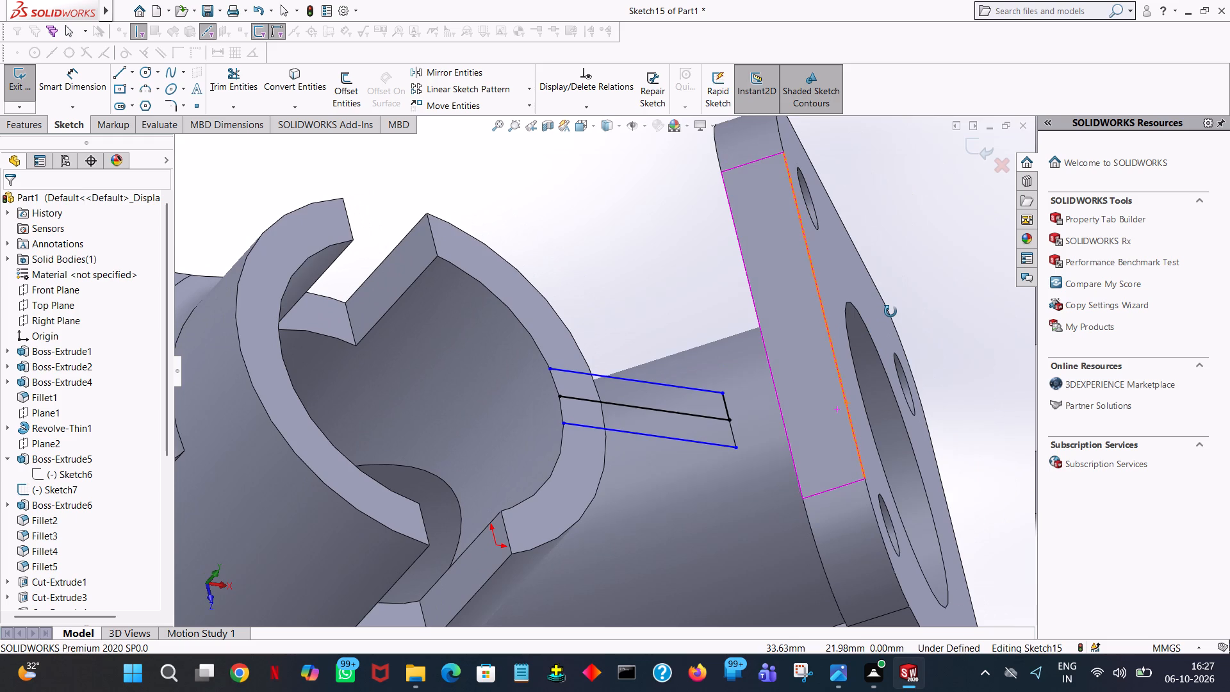
middle_click_drag(890, 311, 899, 410)
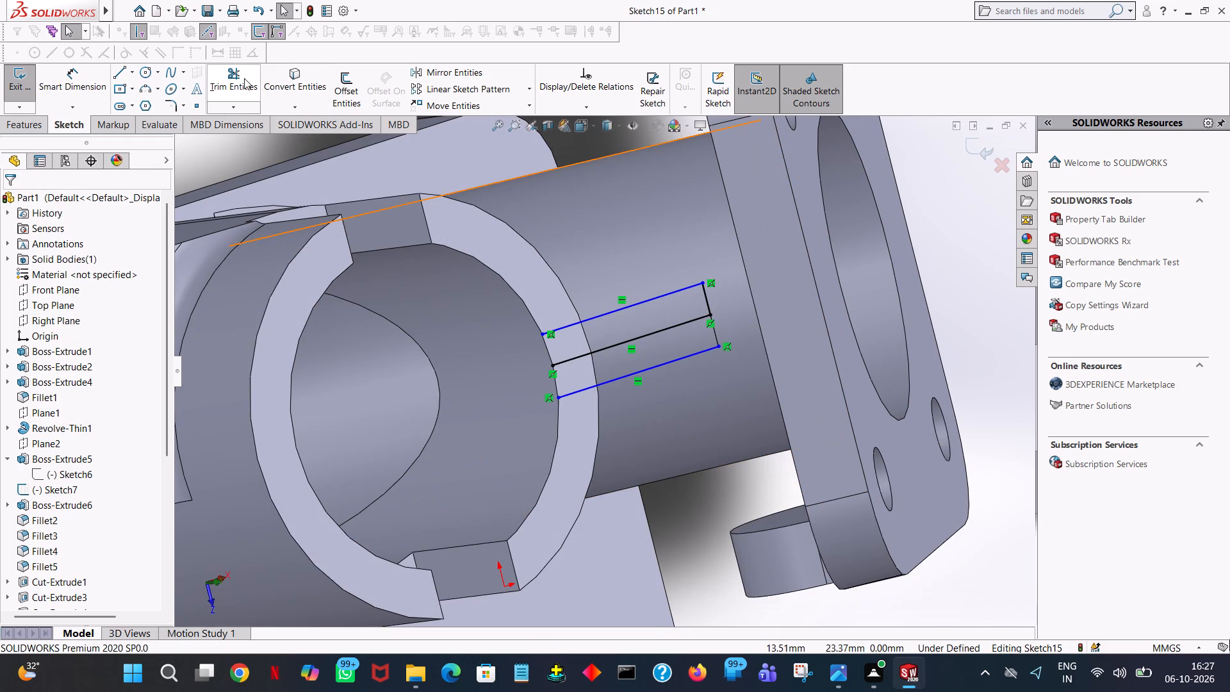
left_click(243, 78)
left_click(678, 324)
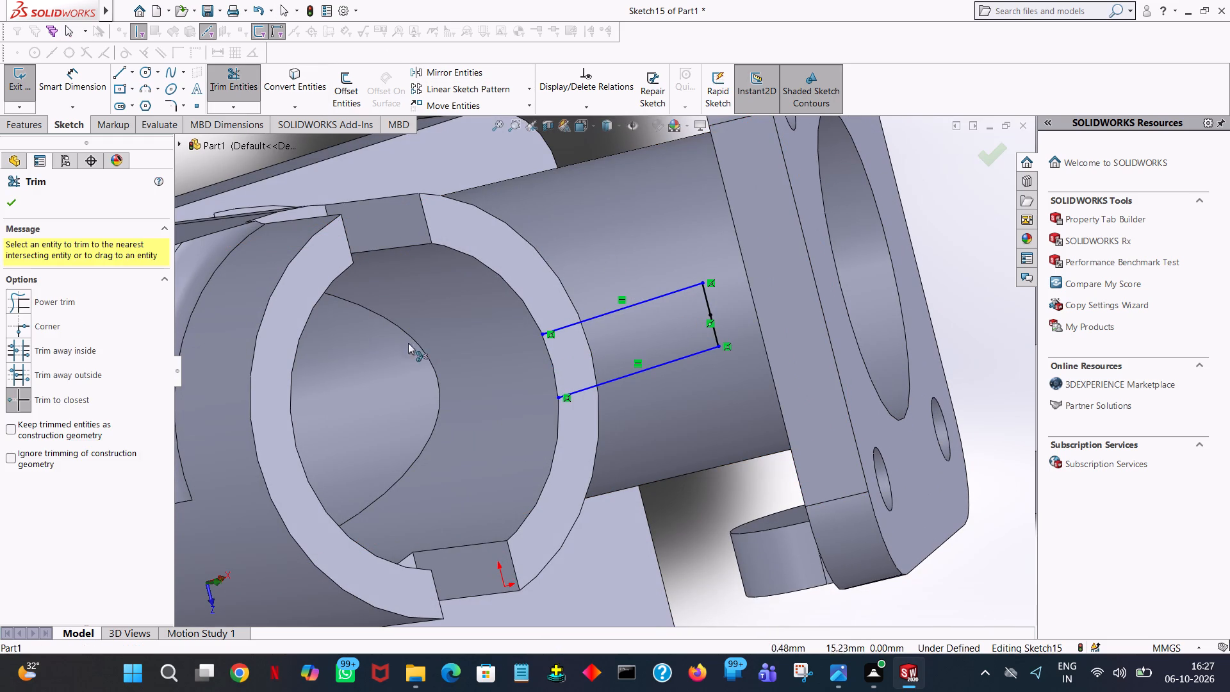
Sketch a 10 mm radius circle on the cylinder bore and trim it to the short arc closing the rib profile.
left_click(146, 72)
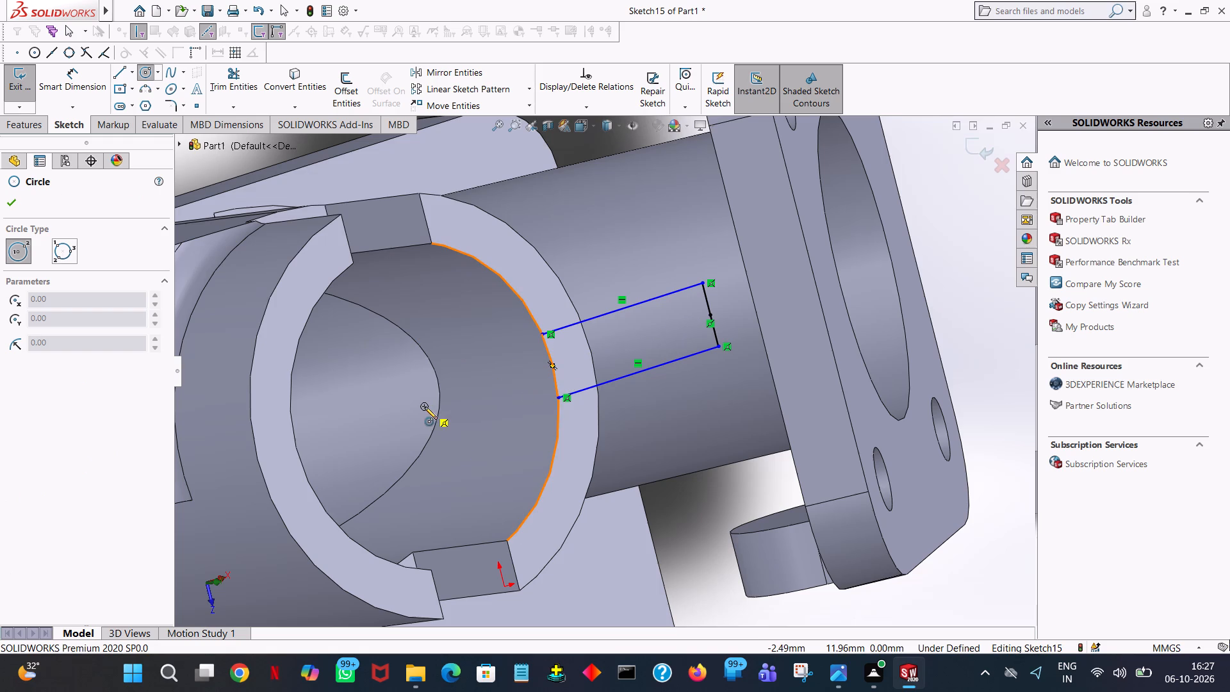
left_click(425, 407)
left_click(549, 358)
right_click(549, 358)
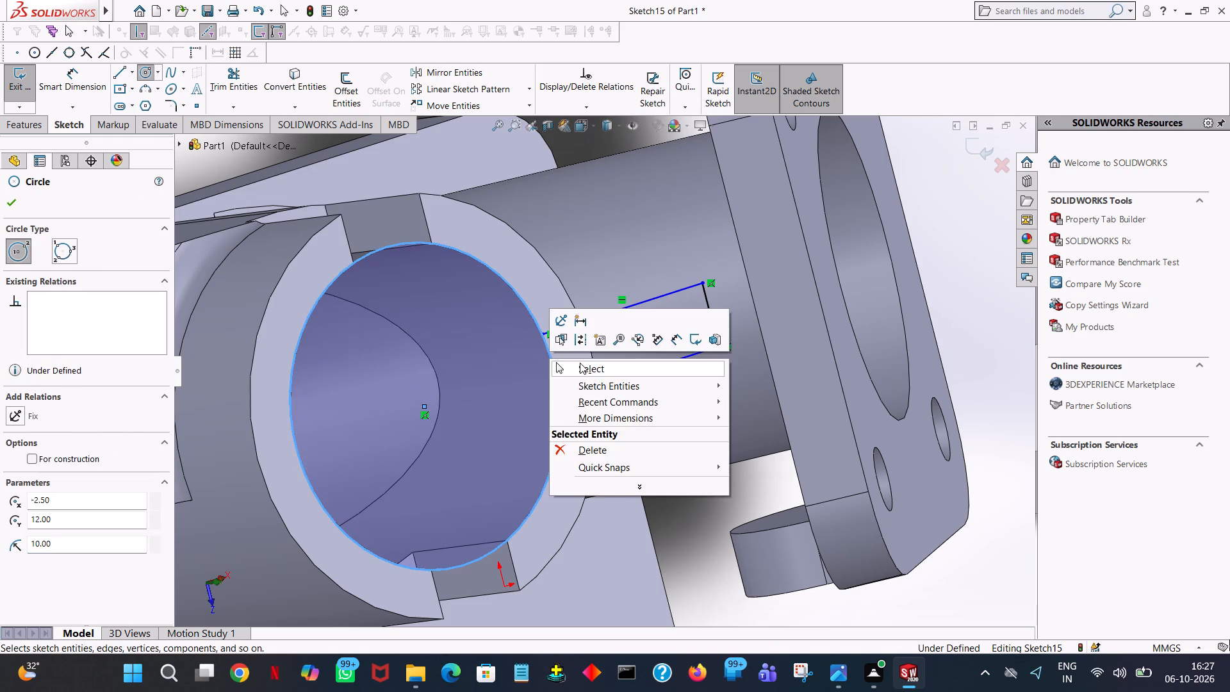
left_click(580, 363)
left_click(245, 85)
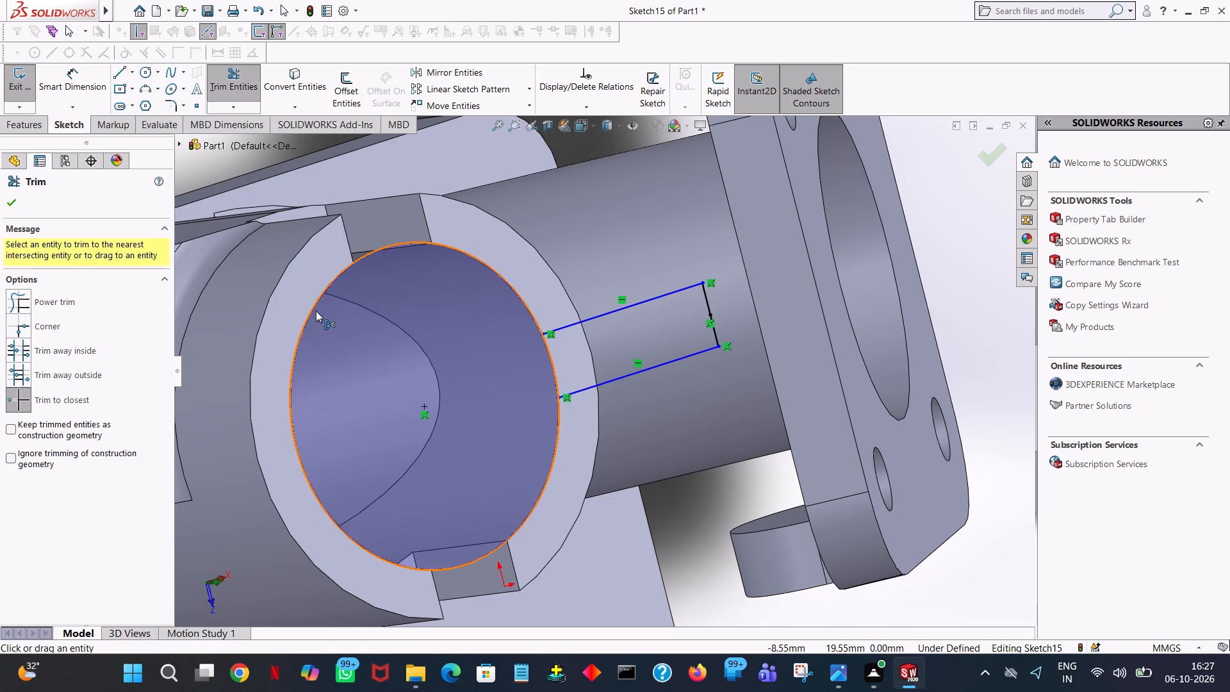
left_click(315, 309)
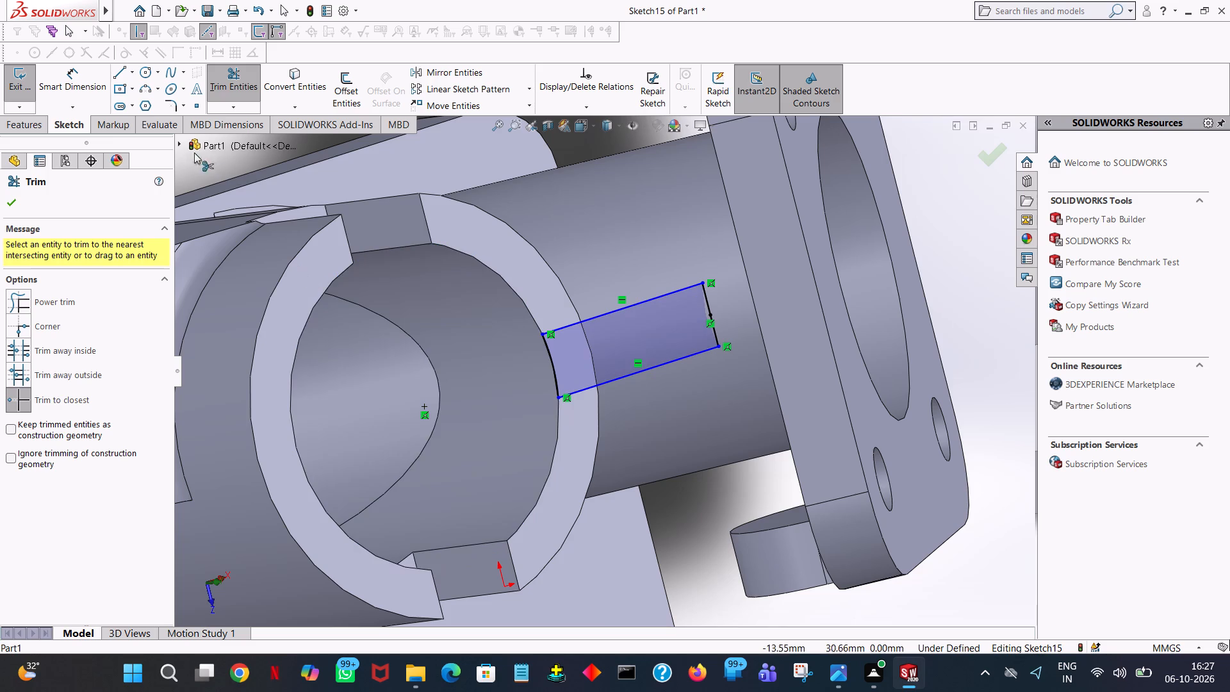
left_click(17, 204)
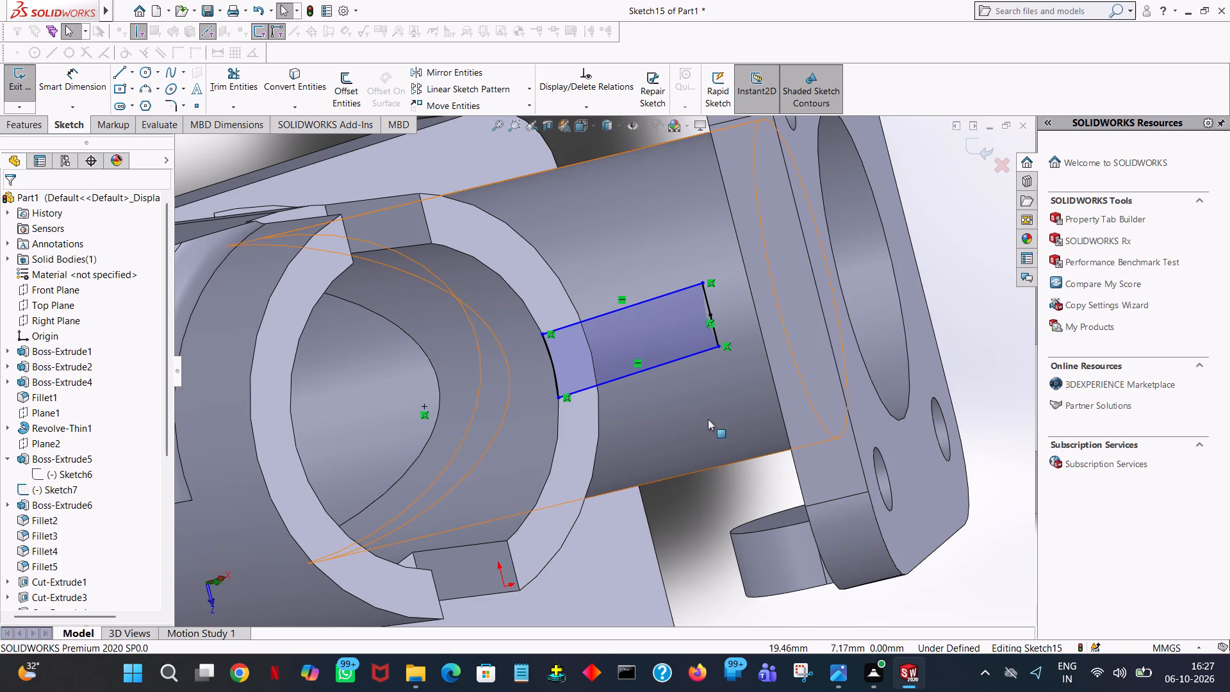
Extrude the closed rib profile 15 mm in the reversed direction, down between the slotted cylinder and the angled pipe.
middle_click_drag(919, 284, 906, 272)
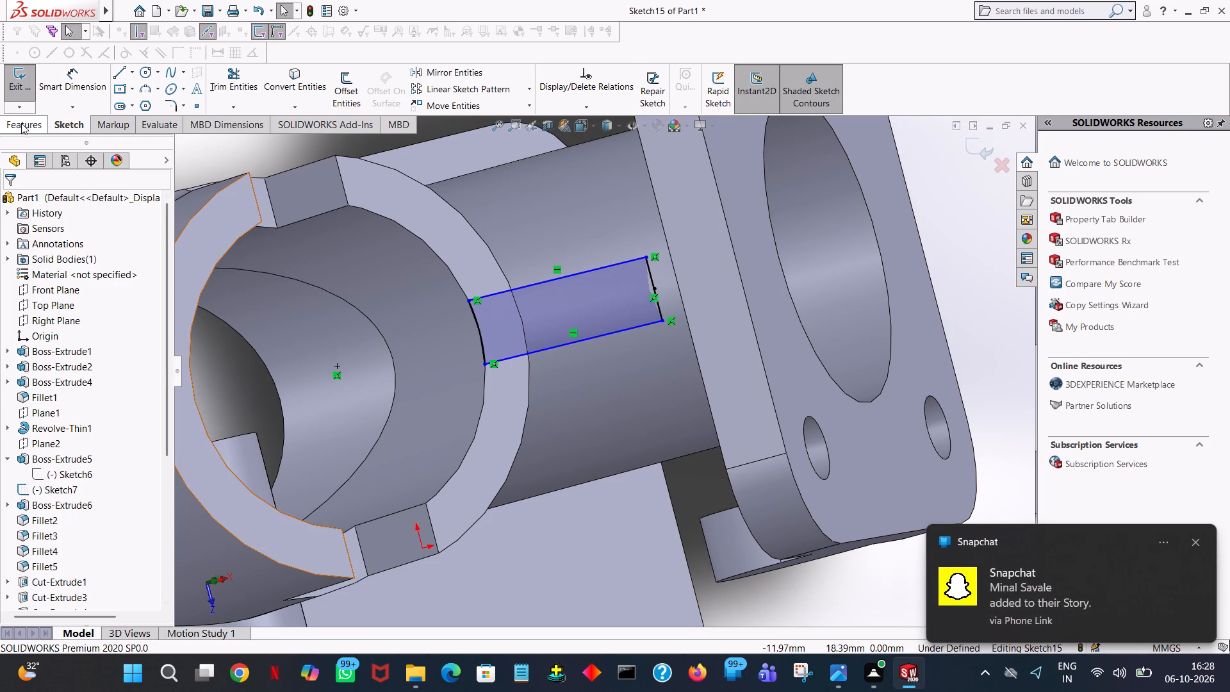
left_click(21, 123)
left_click(30, 83)
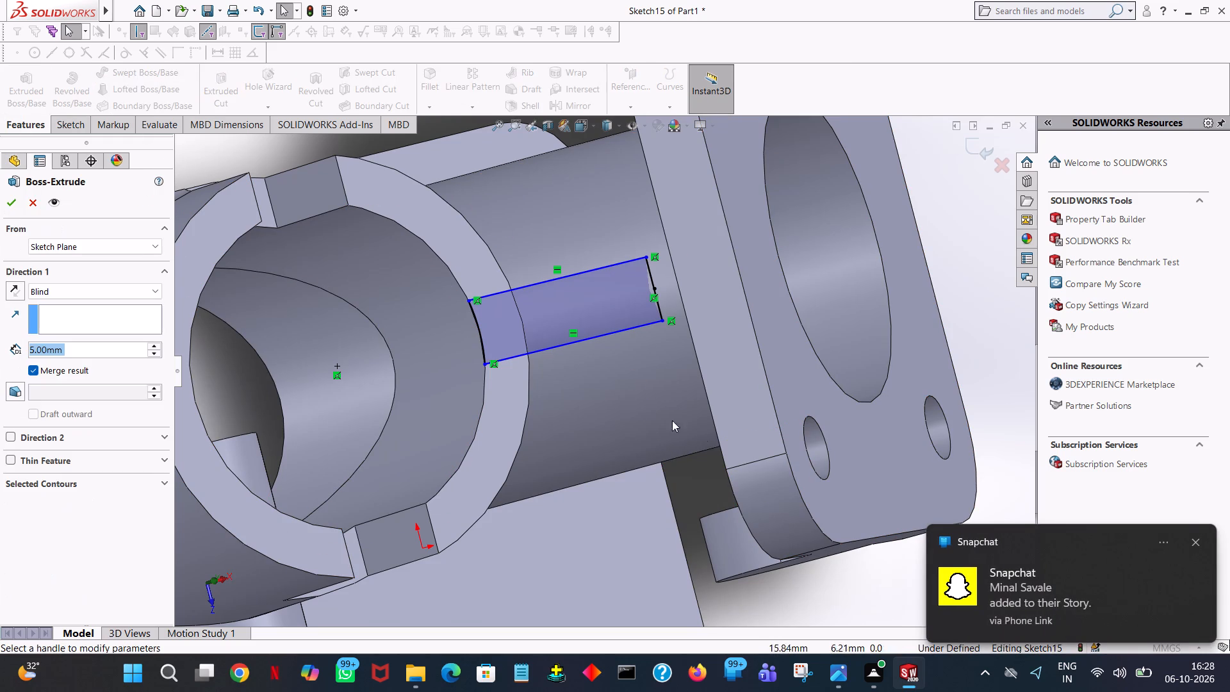
middle_click_drag(732, 546, 690, 295)
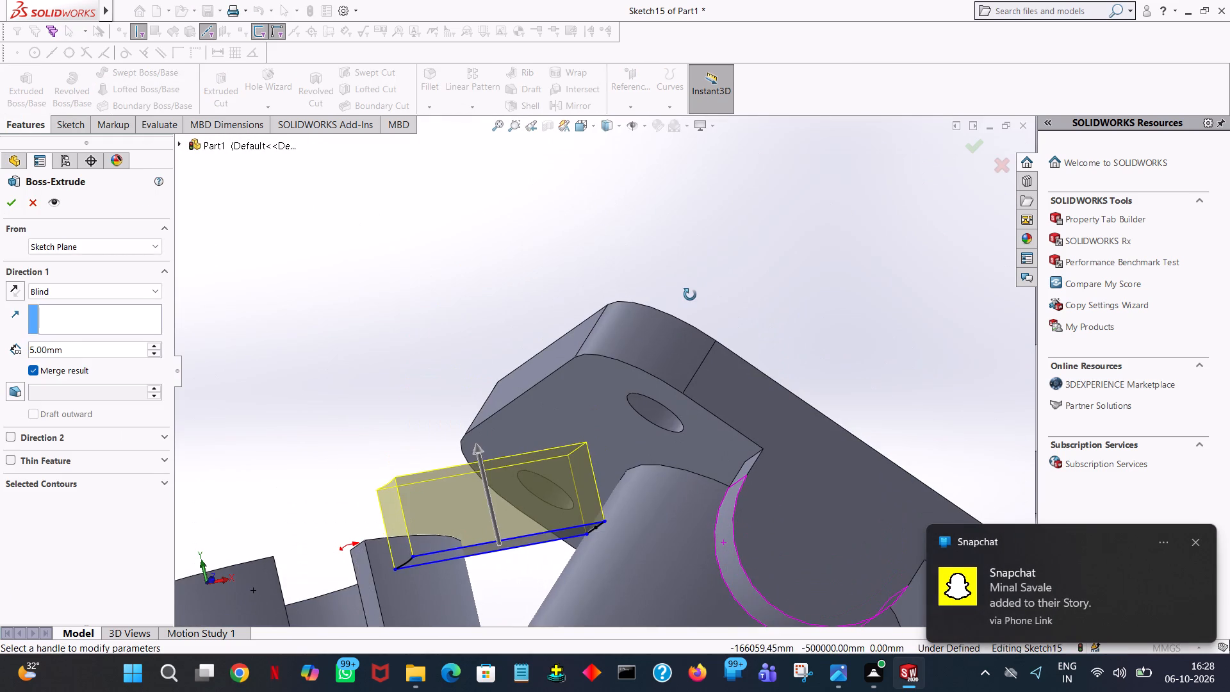
middle_click_drag(690, 295, 693, 400)
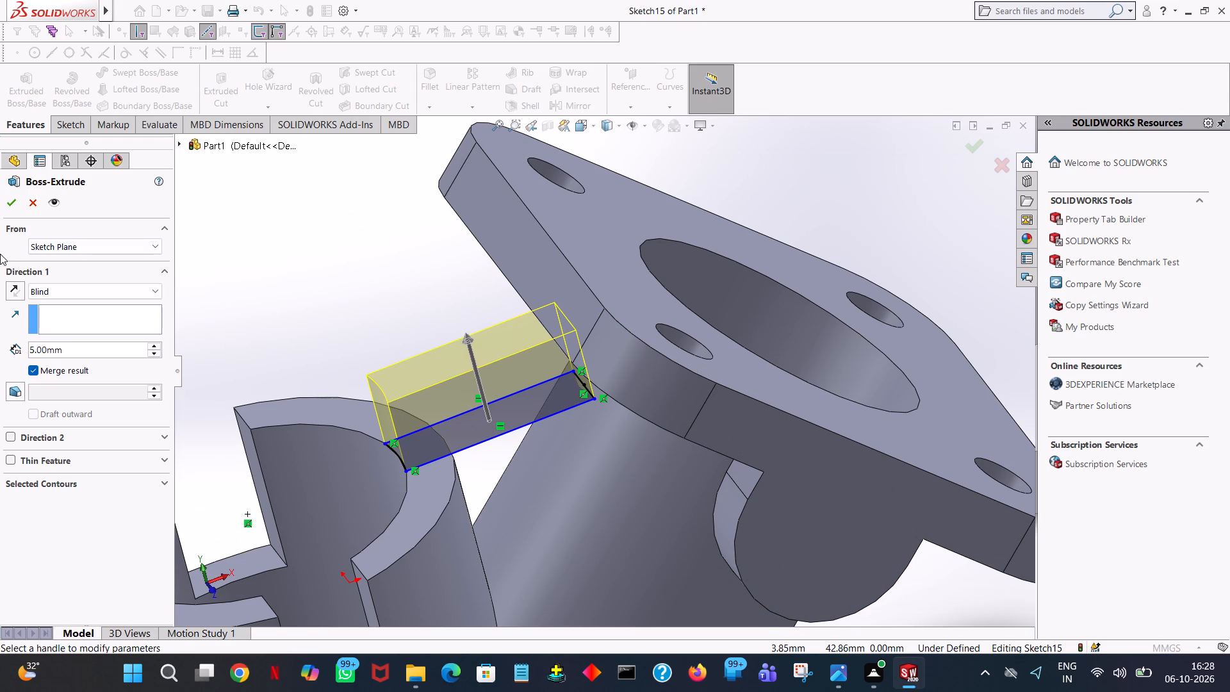
left_click(16, 293)
middle_click_drag(420, 415, 382, 359)
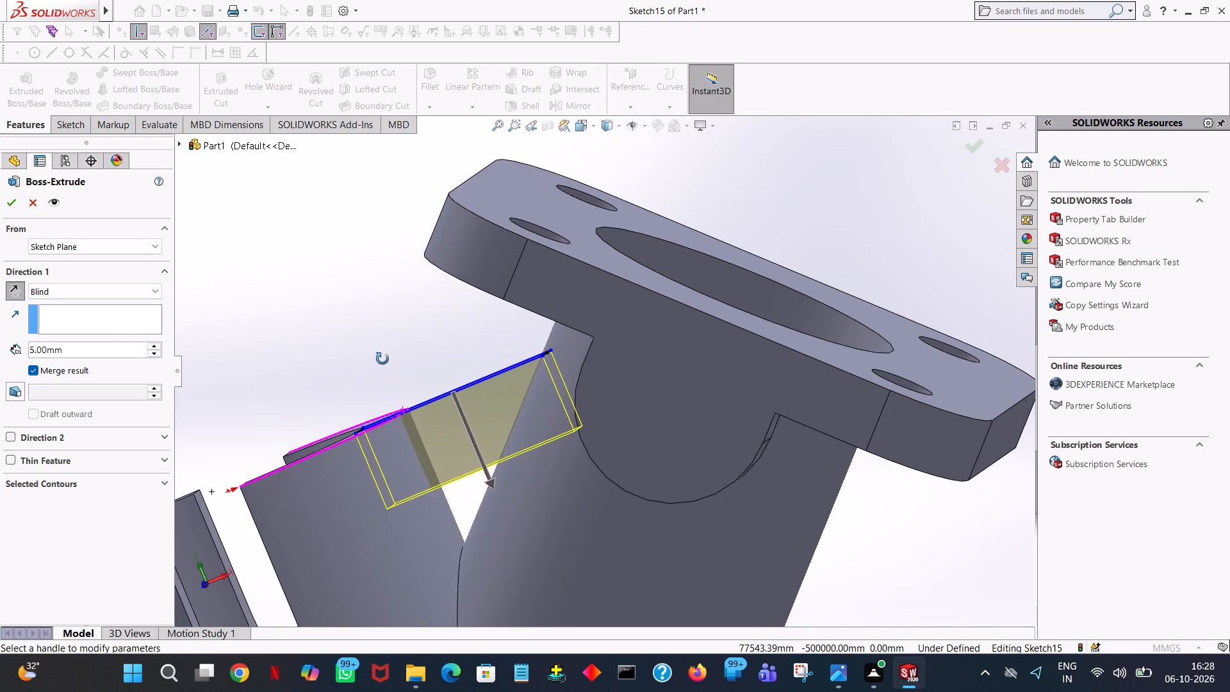
middle_click_drag(382, 359, 386, 329)
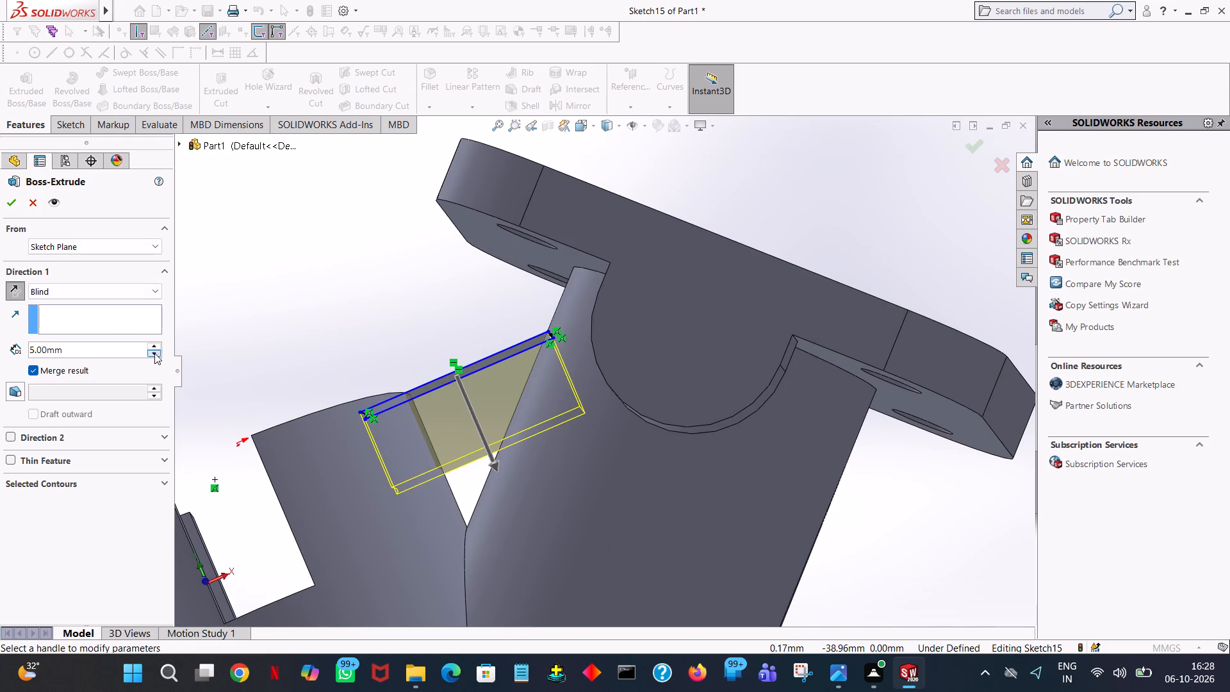
left_click(155, 347)
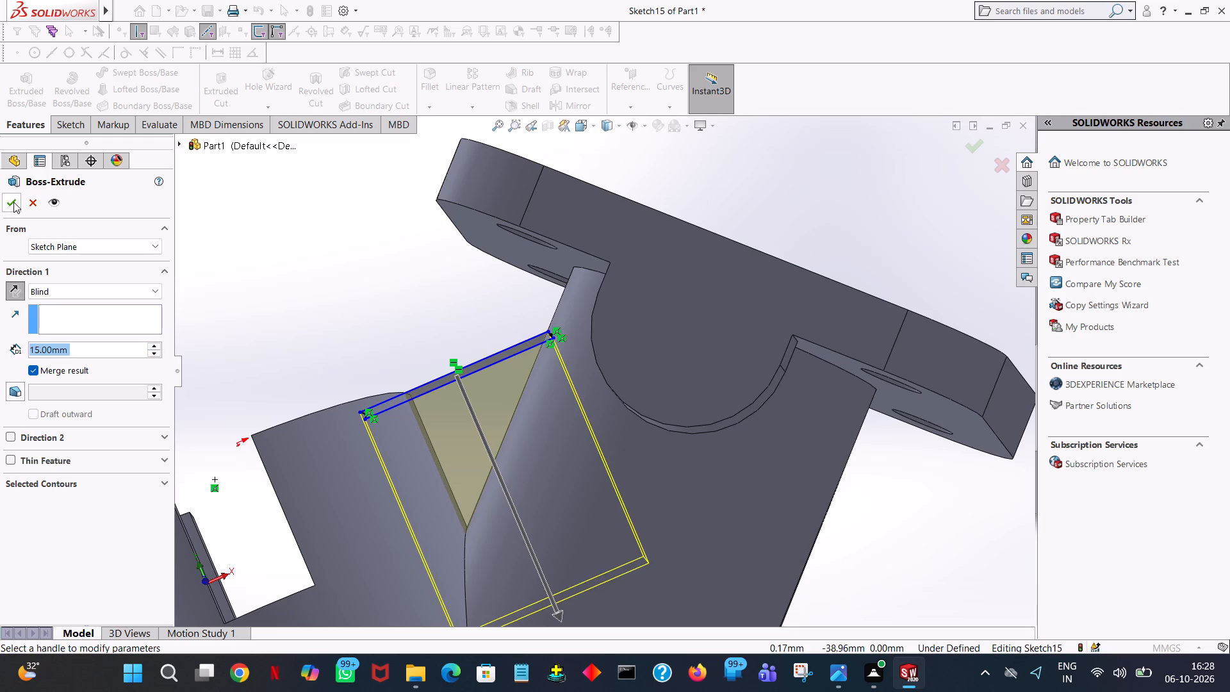
left_click(13, 202)
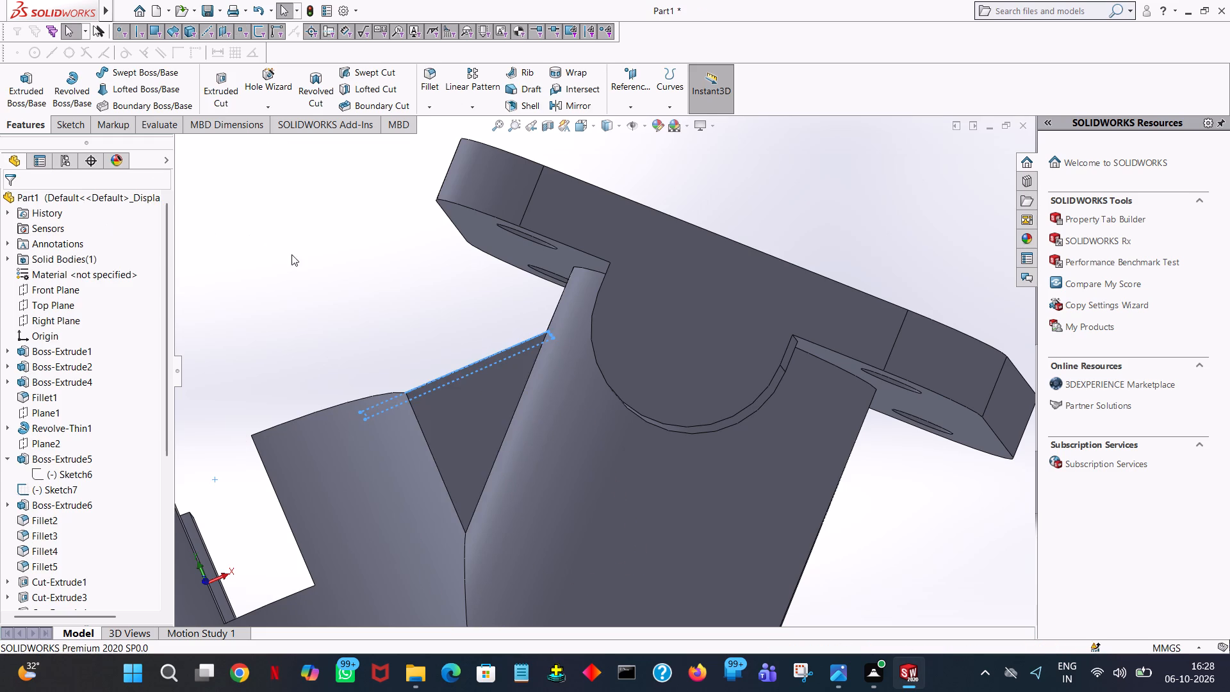
Examine the new rib where it meets the slotted cylinder and the angled flange's bore.
middle_click_drag(291, 254, 311, 351)
left_click(338, 234)
middle_click_drag(339, 270, 359, 409)
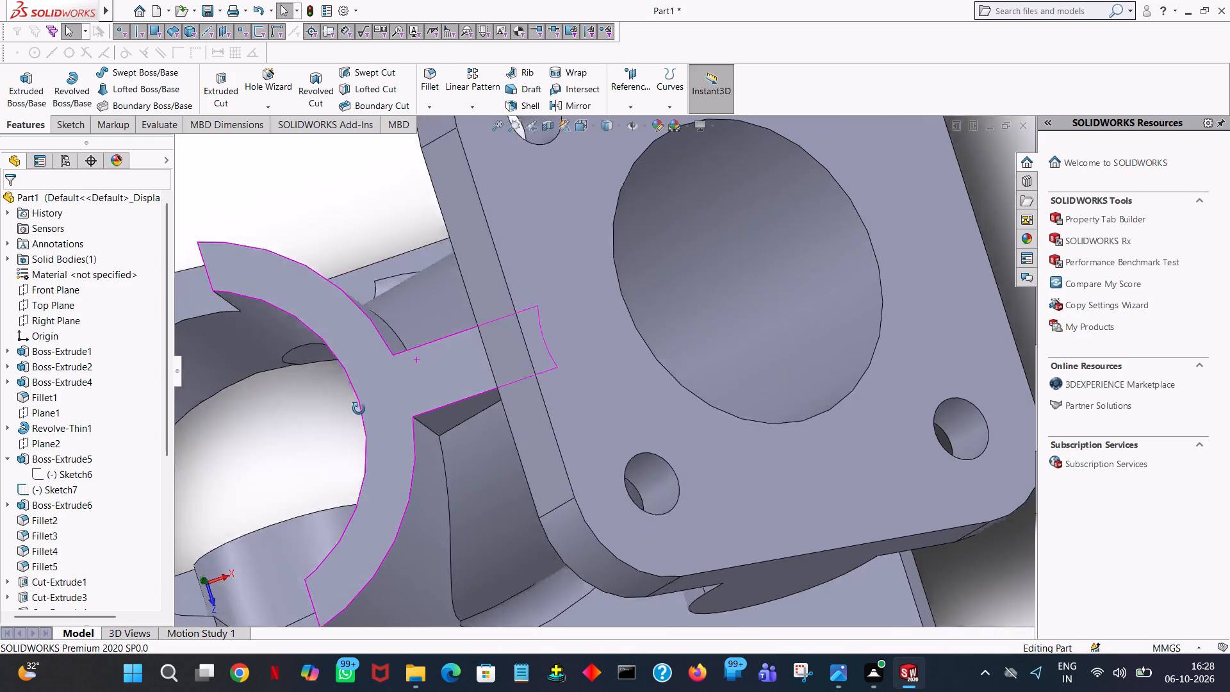
middle_click_drag(359, 409, 289, 467)
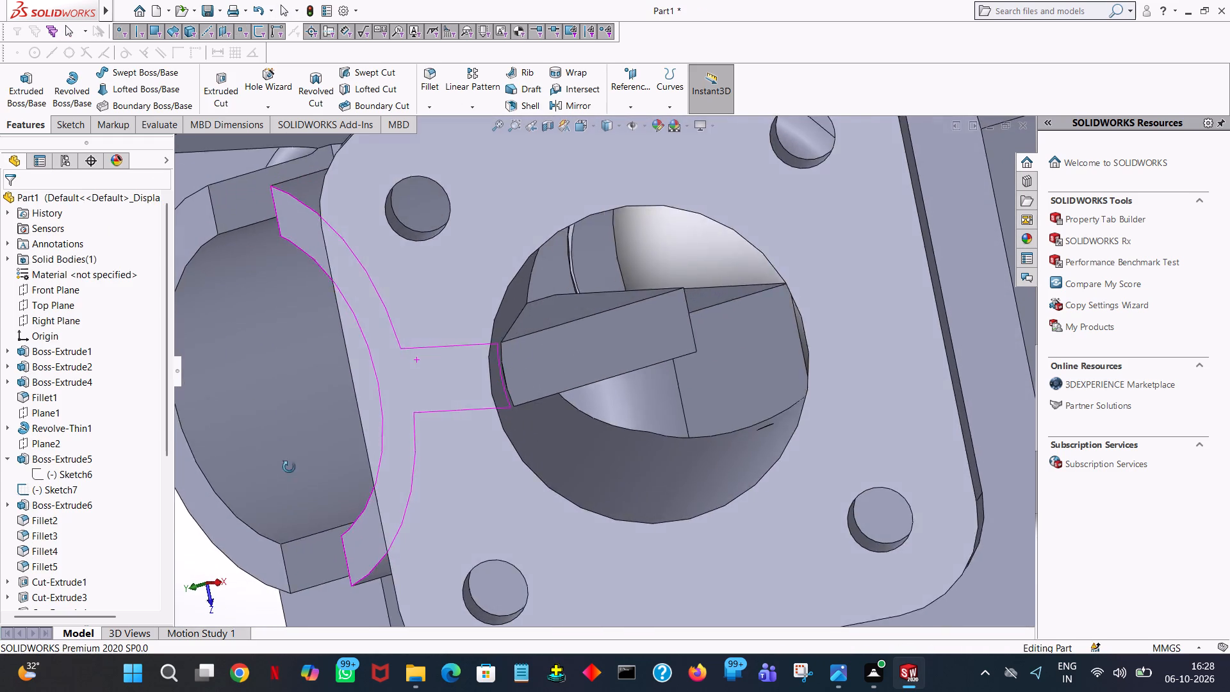
middle_click_drag(289, 467, 357, 265)
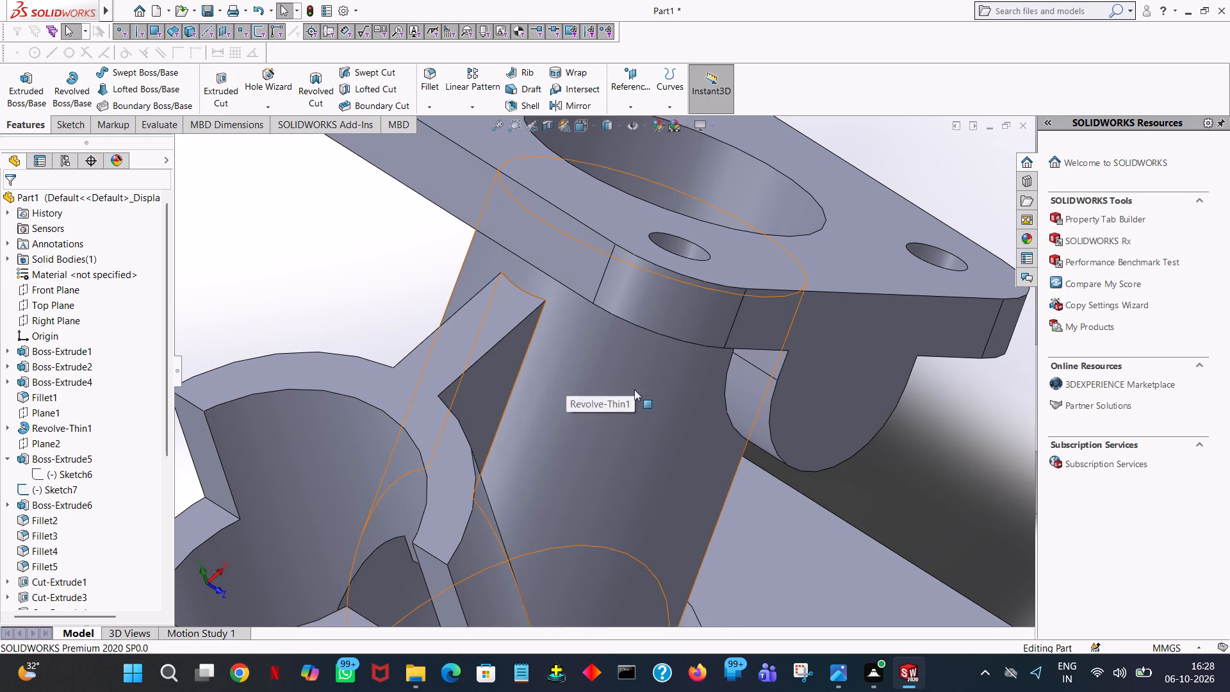
scroll(638, 390, "down", 3, "ctrl")
scroll(746, 415, "up", 8, "ctrl")
middle_click_drag(771, 391, 714, 295)
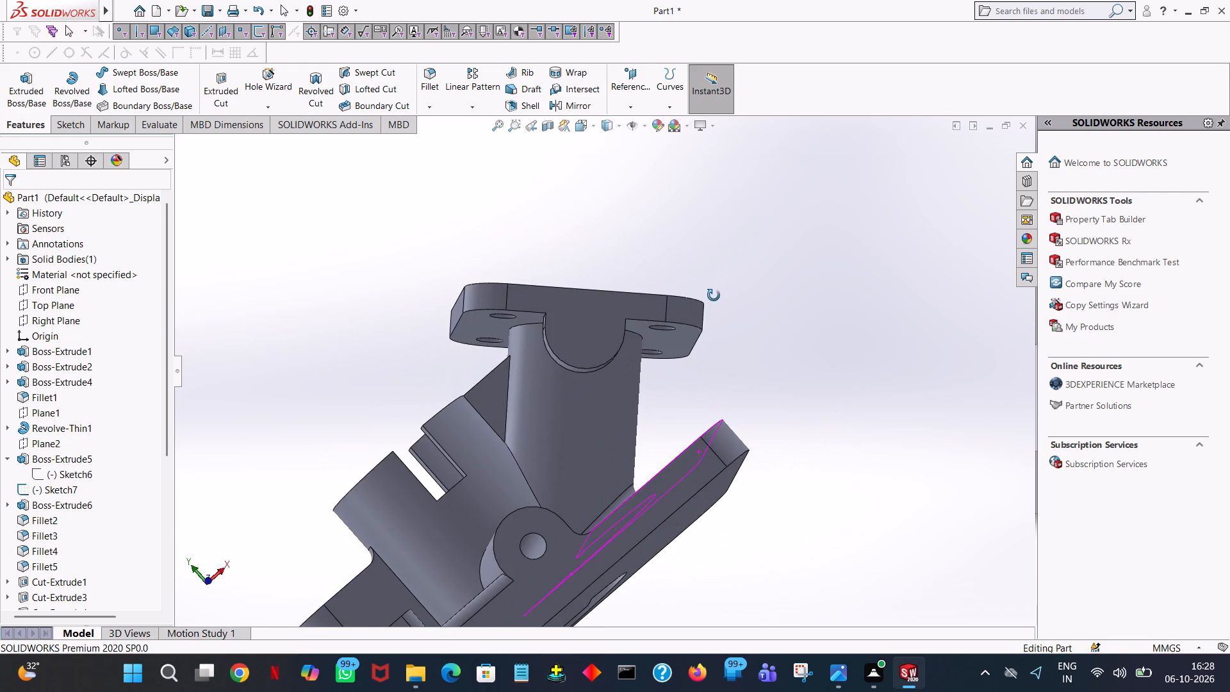
middle_click_drag(714, 295, 711, 318)
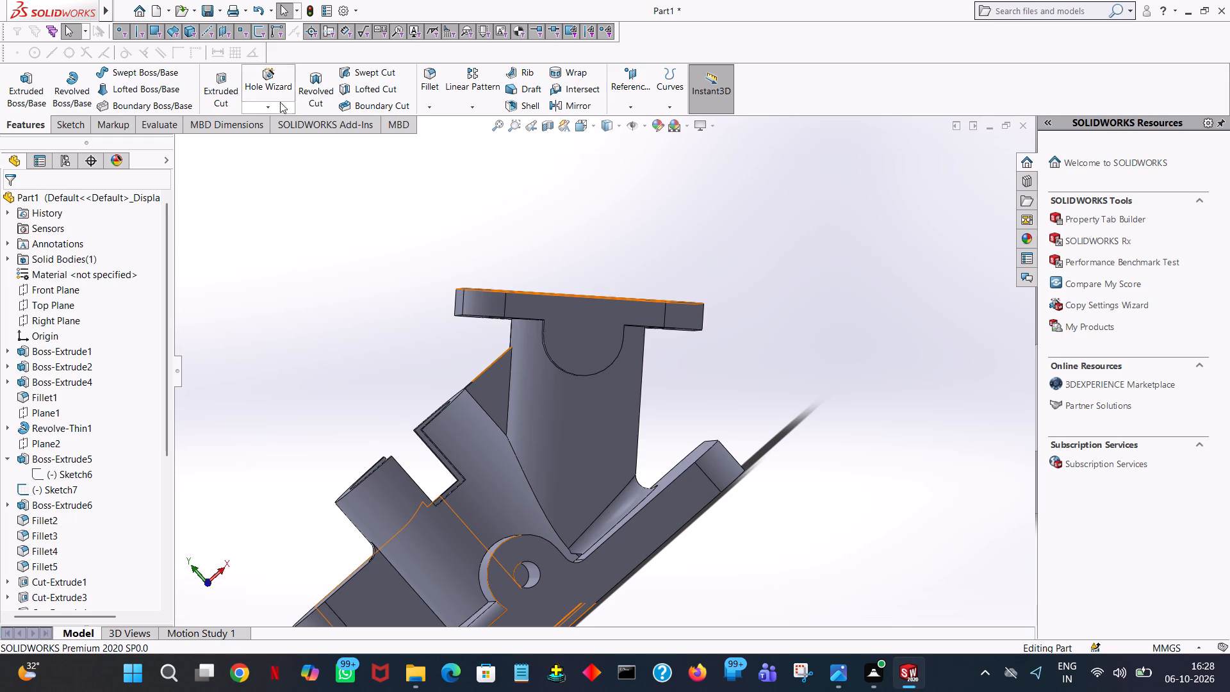
On the rounded lug face beneath the angled flange, sketch a 2 mm radius circle centred on the lug's arc.
left_click(217, 85)
left_click(564, 317)
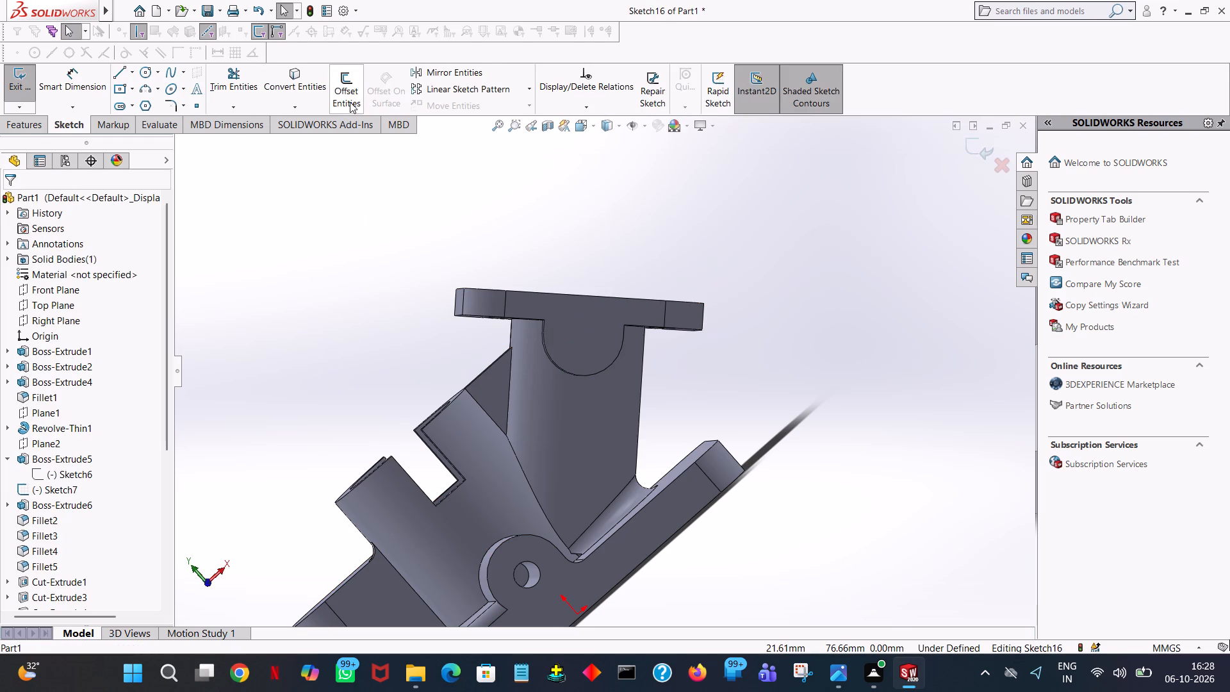
left_click(150, 72)
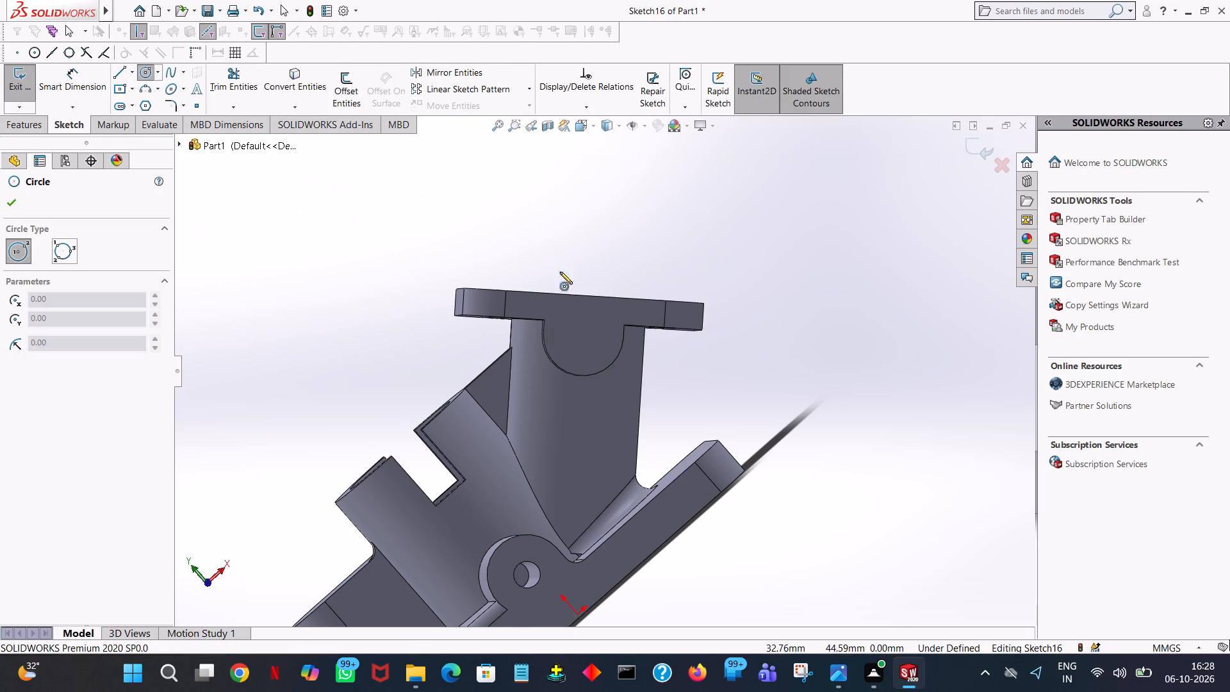
left_click(584, 335)
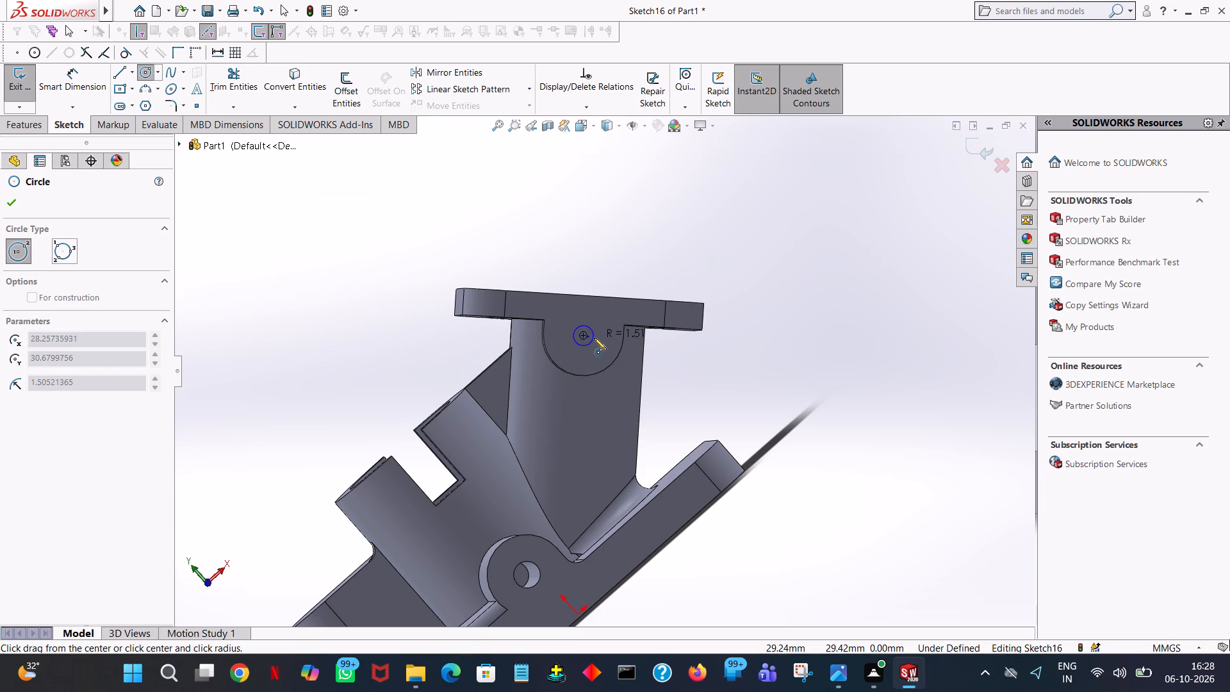
left_click(594, 338)
key("2")
key("Return")
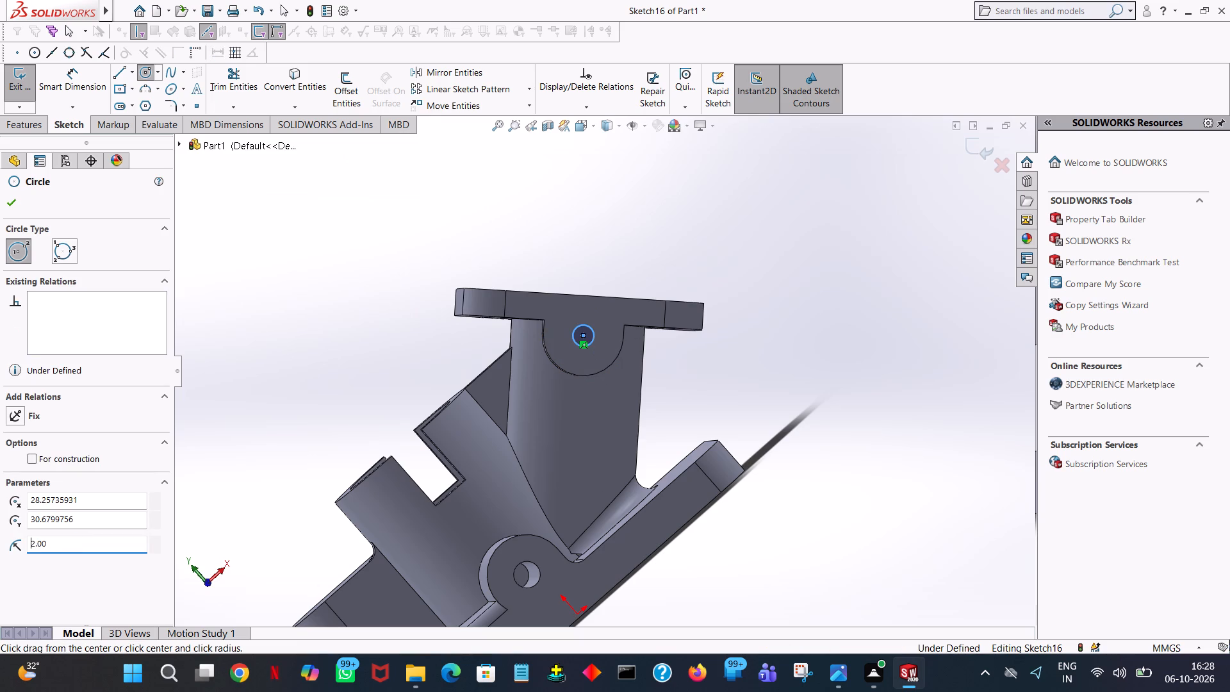
right_click(594, 338)
left_click(620, 347)
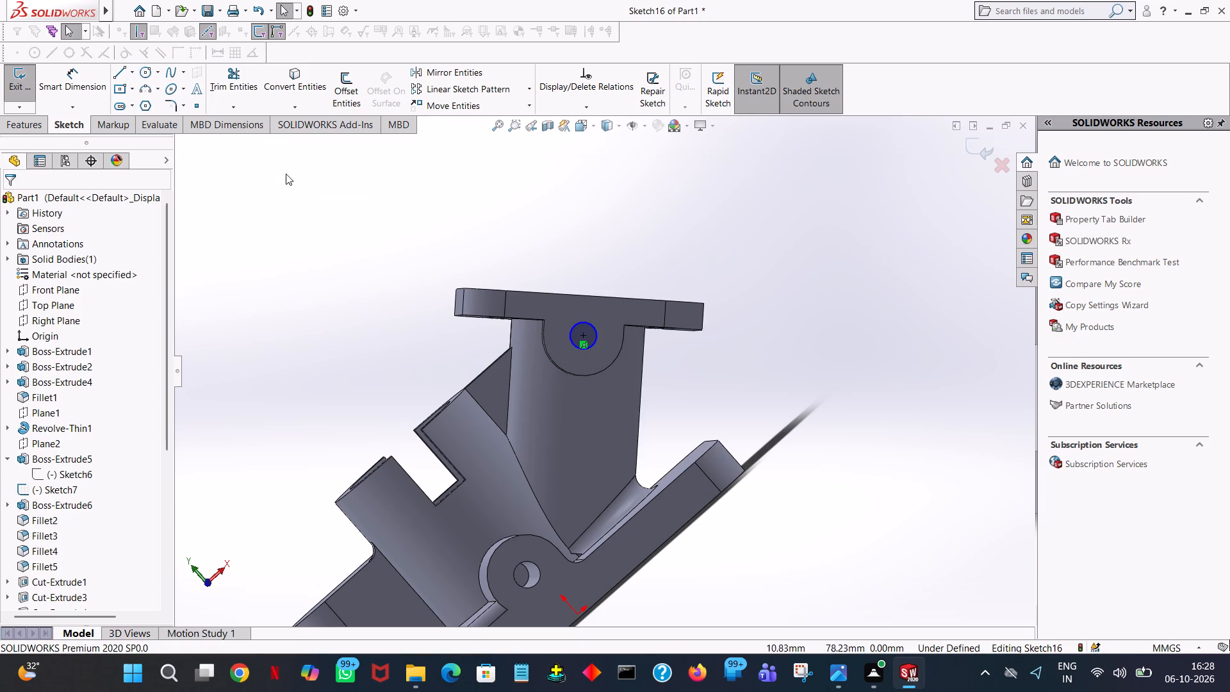
Cut a hole into the flange lug by applying Extruded Cut to the sketched circle.
left_click(8, 126)
left_click(213, 92)
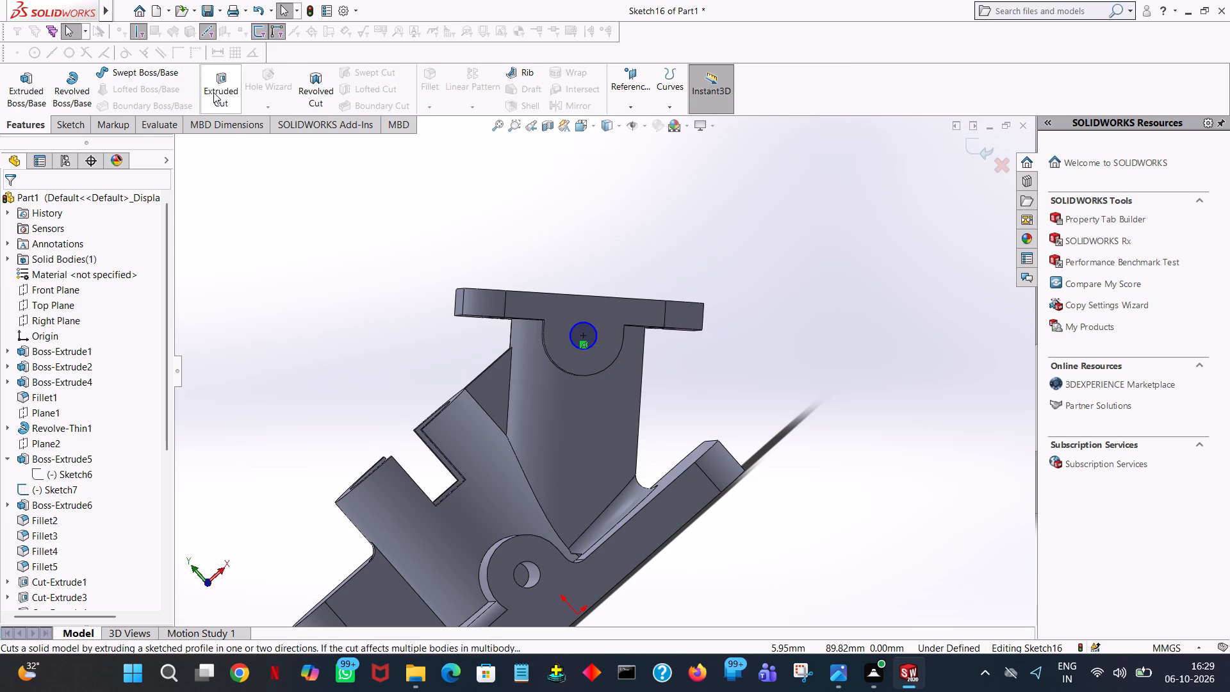
middle_click_drag(356, 216, 384, 408)
left_click(4, 211)
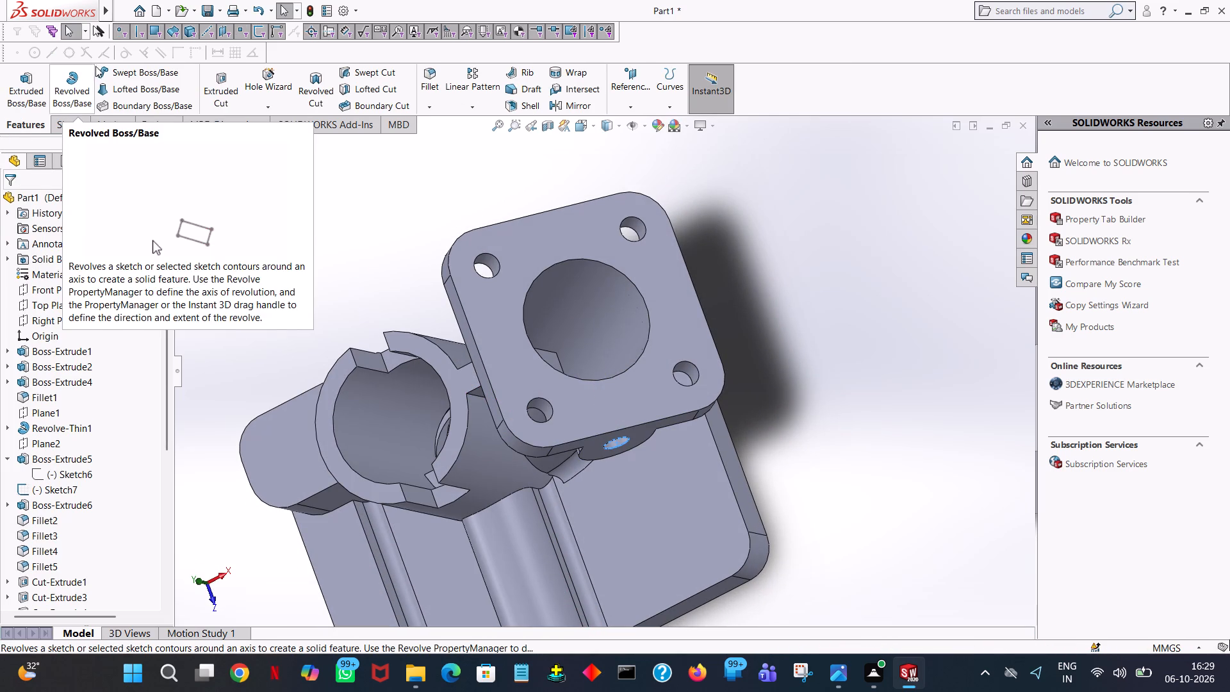
left_click(320, 276)
Start a cut sketch on the base plate's upper face and draw a 2 mm radius circle centred on the rounded front corner beside the angled pipe.
middle_click_drag(375, 273, 384, 146)
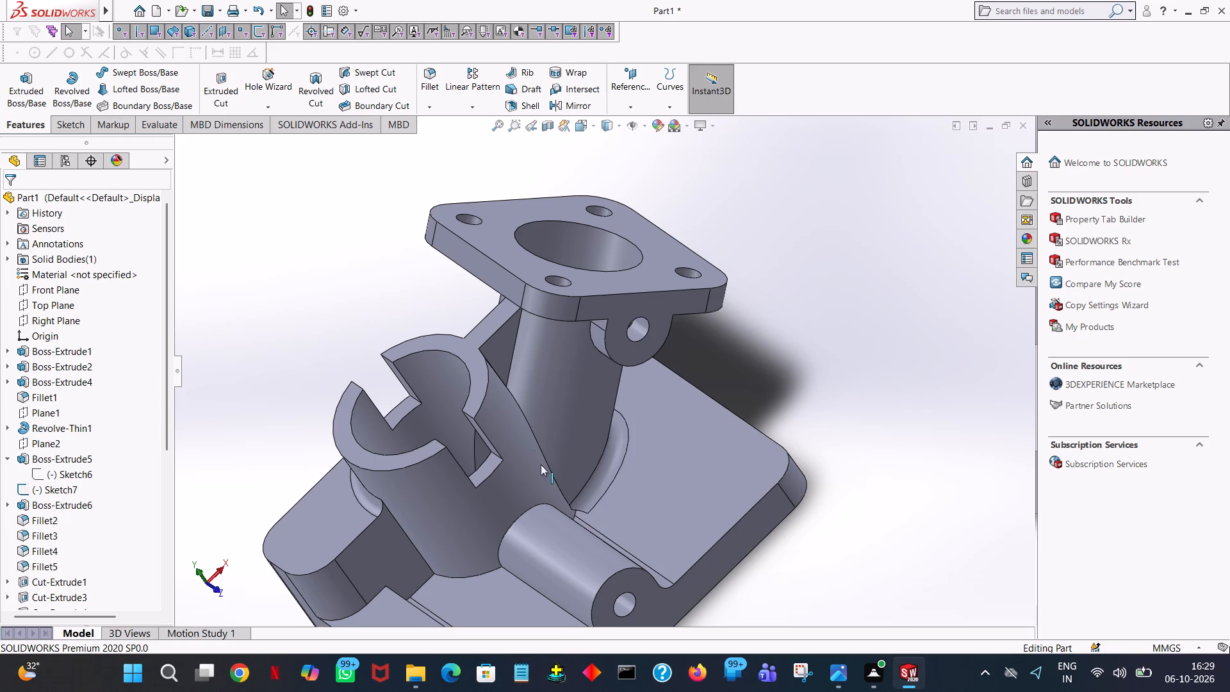
left_click(780, 375)
middle_click(766, 384)
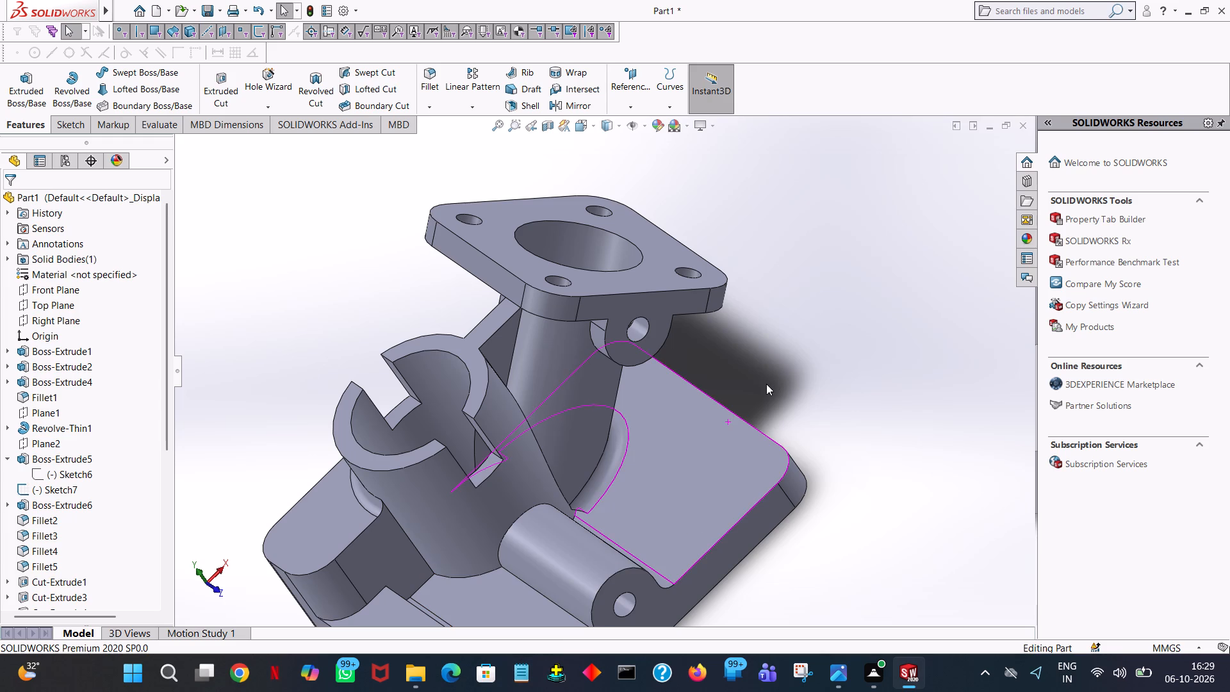
middle_click_drag(874, 504, 820, 477)
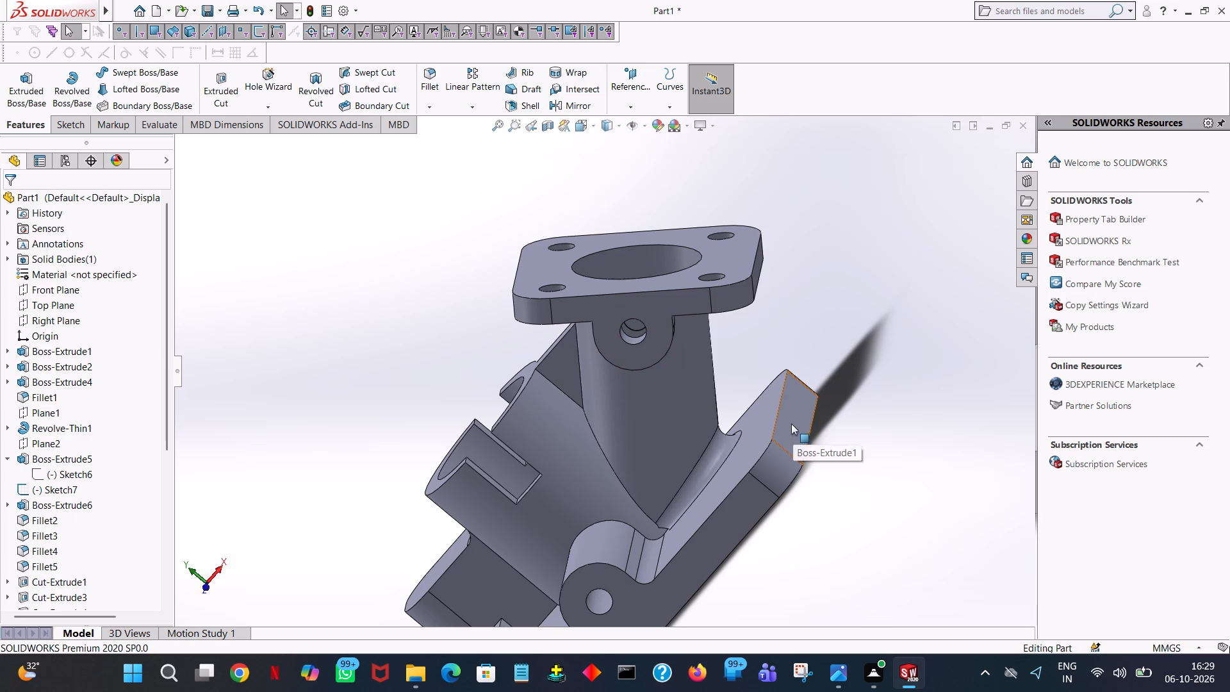
middle_click_drag(873, 530, 921, 603)
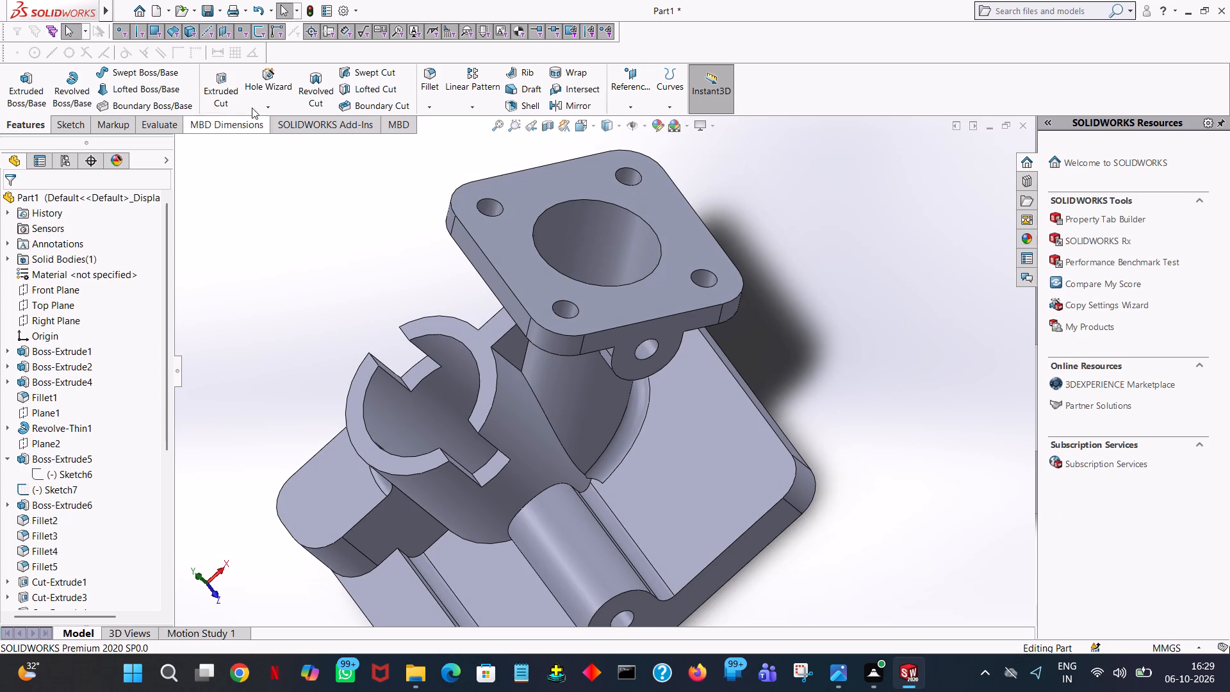
left_click(231, 88)
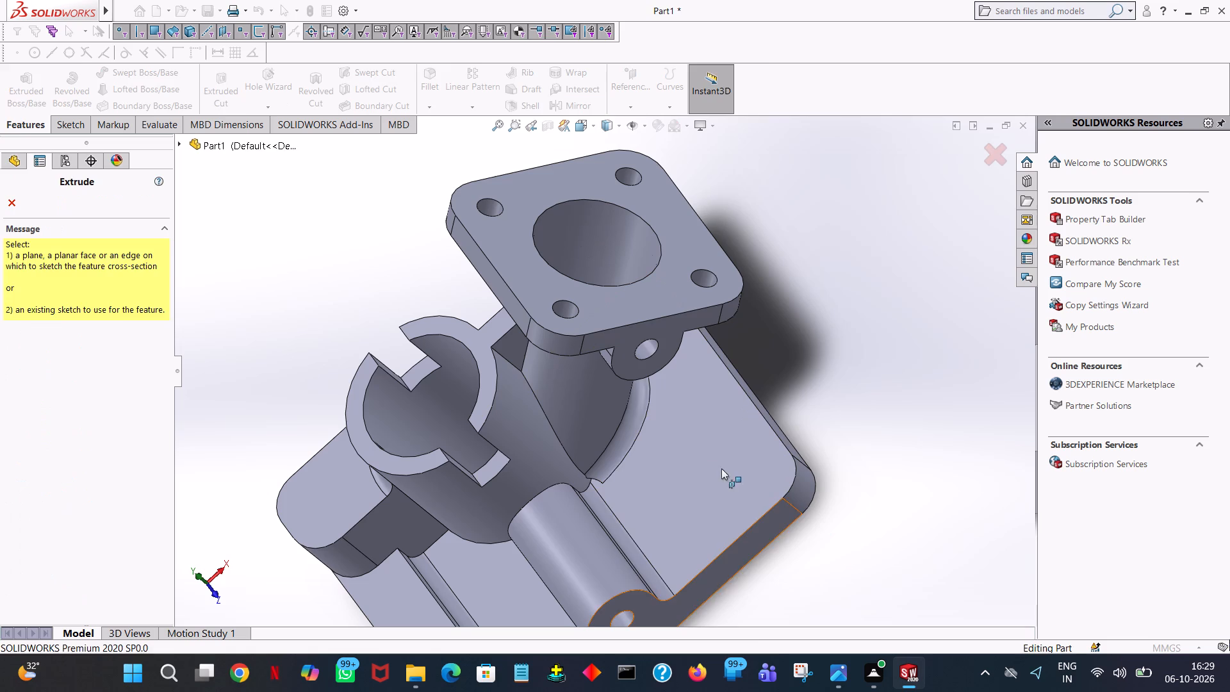
left_click(707, 463)
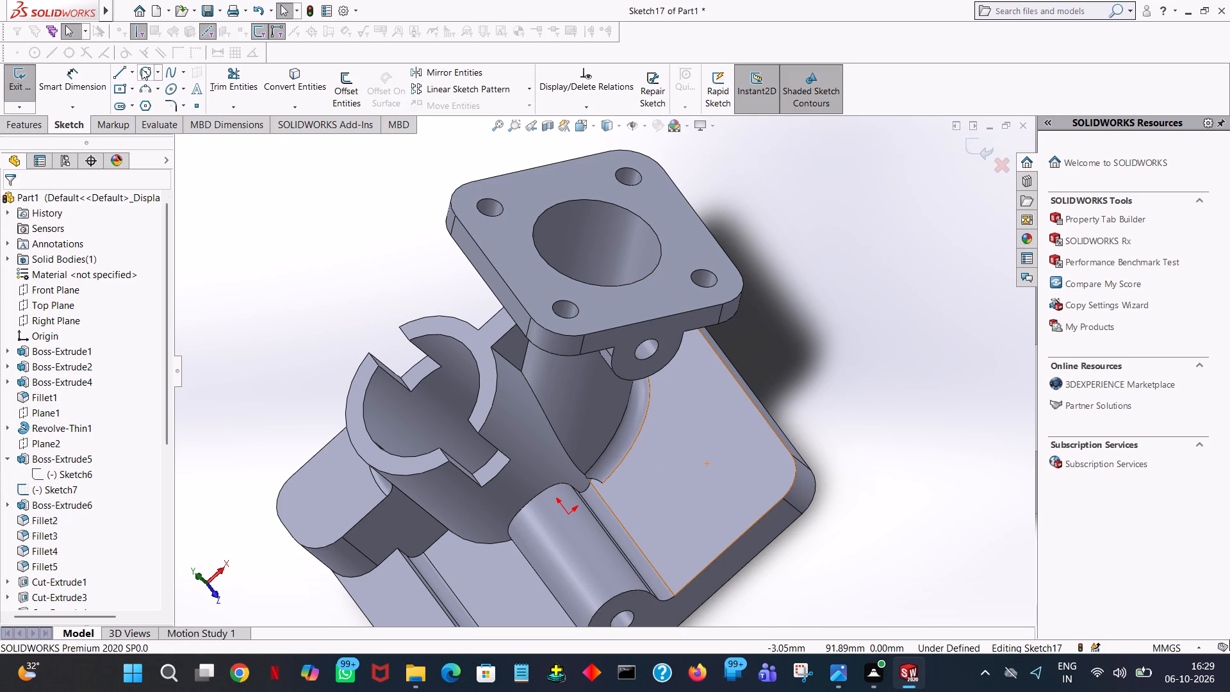
left_click(142, 69)
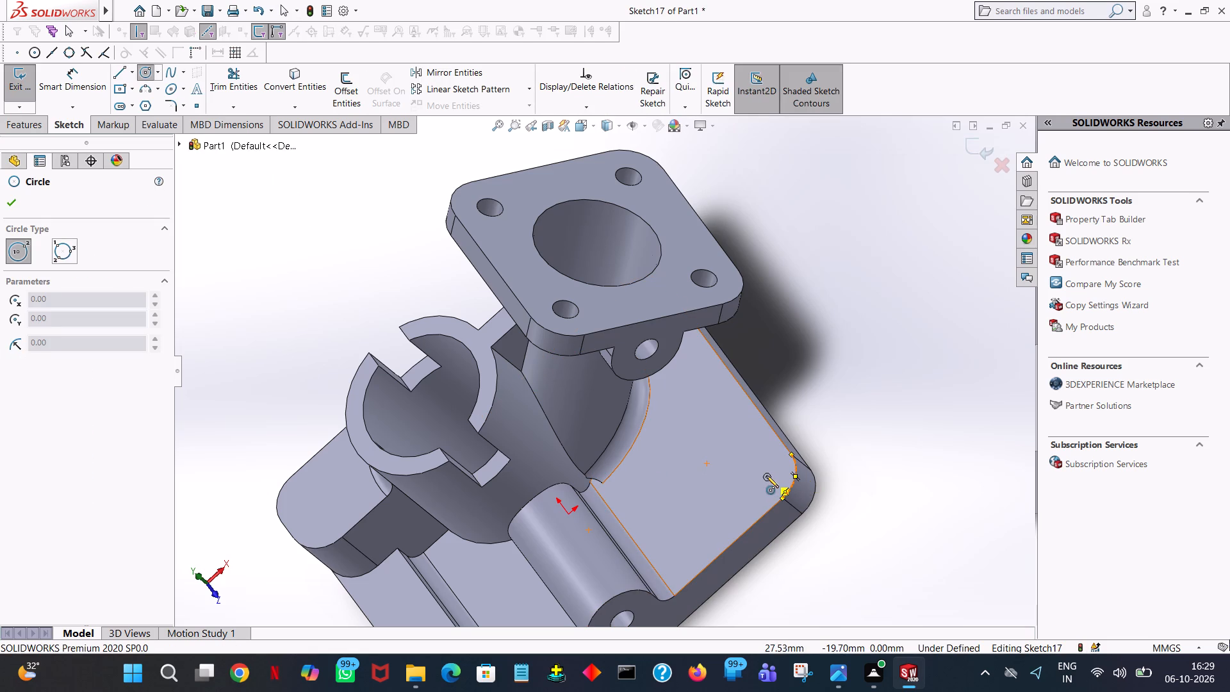
left_click(766, 475)
left_click(778, 465)
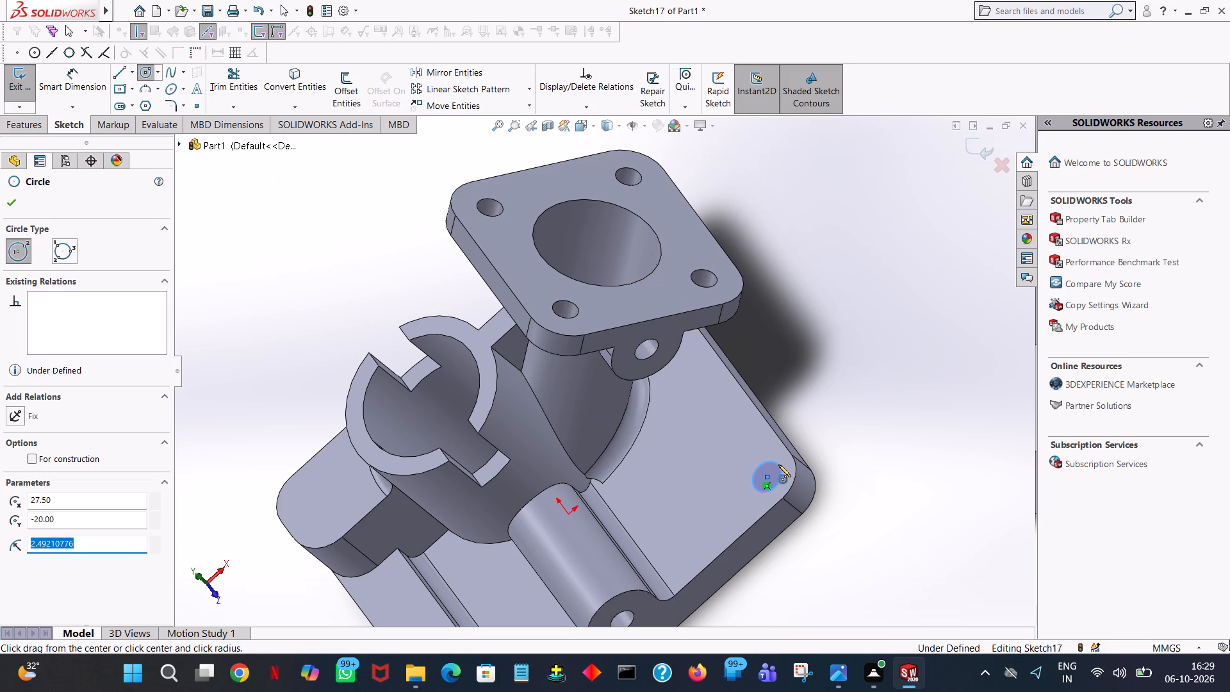
key("2")
key("Return")
In the same sketch, draw a 2 mm radius circle centred on the base plate's rounded rear corner behind the angled pipe.
middle_click_drag(879, 471, 960, 388)
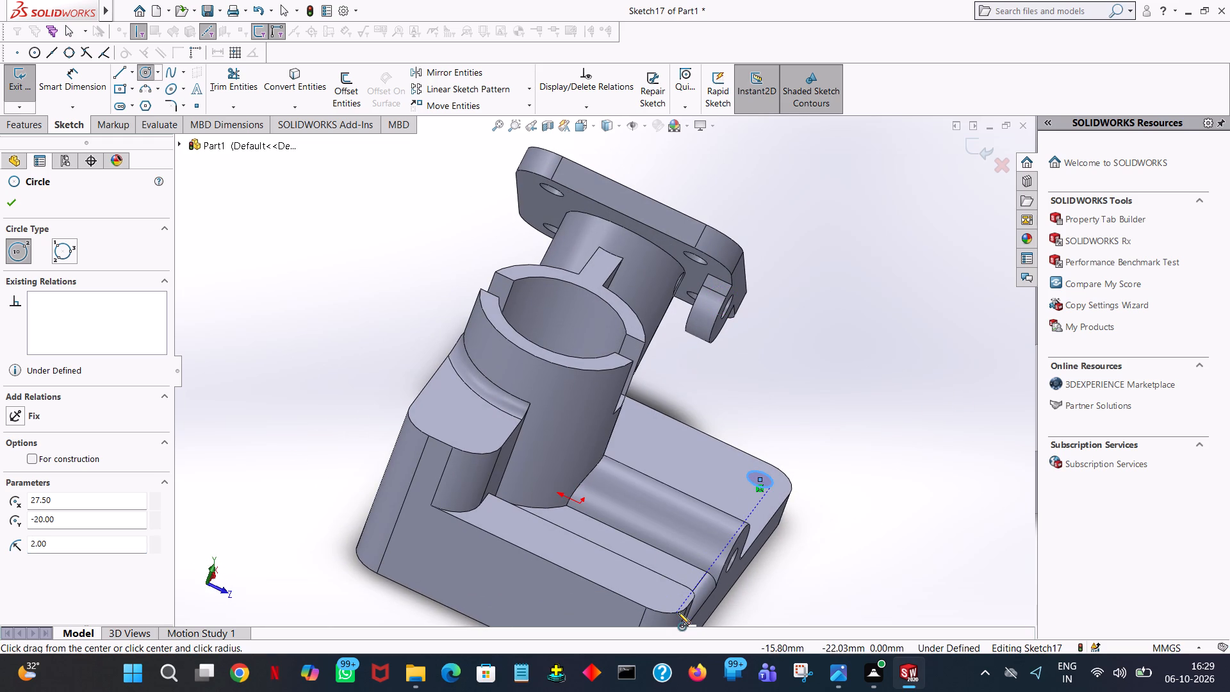
middle_click_drag(785, 566, 778, 561)
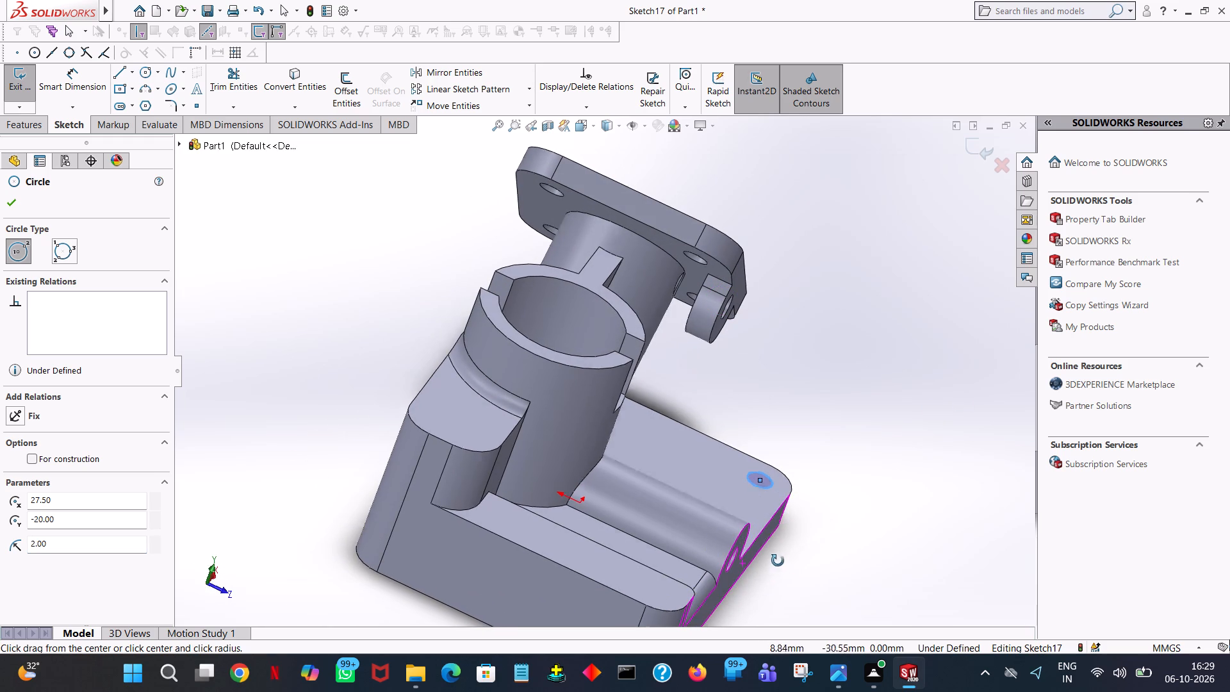
middle_click_drag(778, 561, 718, 520)
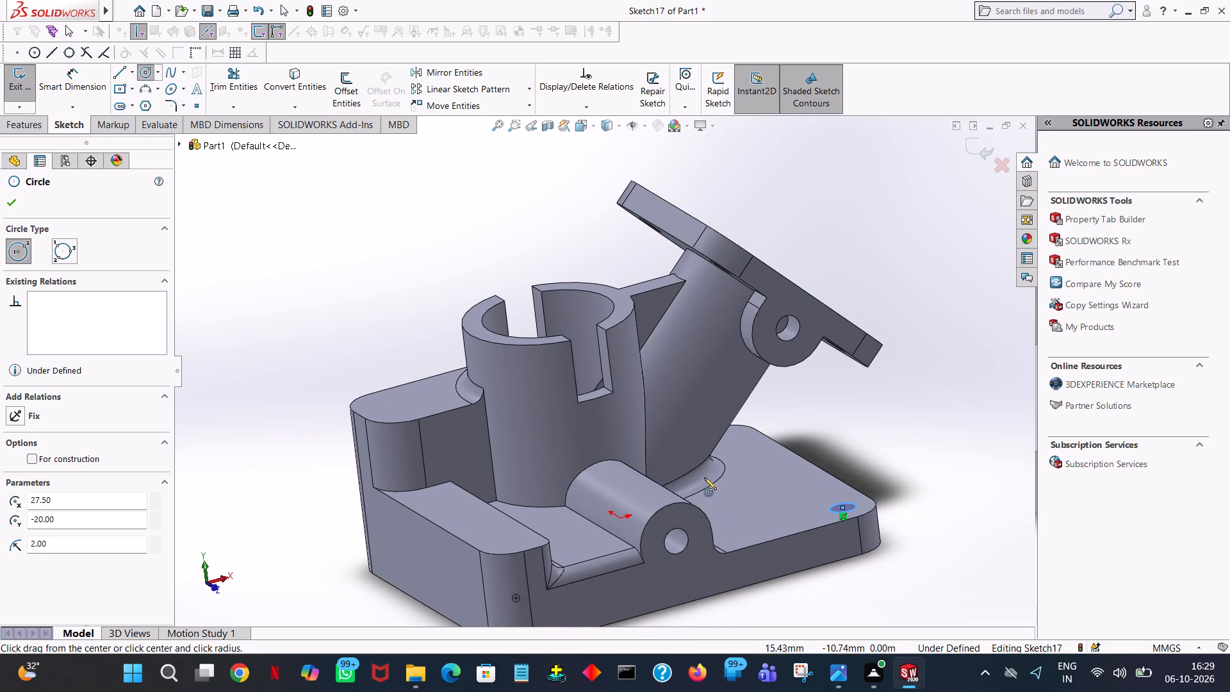
middle_click_drag(626, 474, 635, 547)
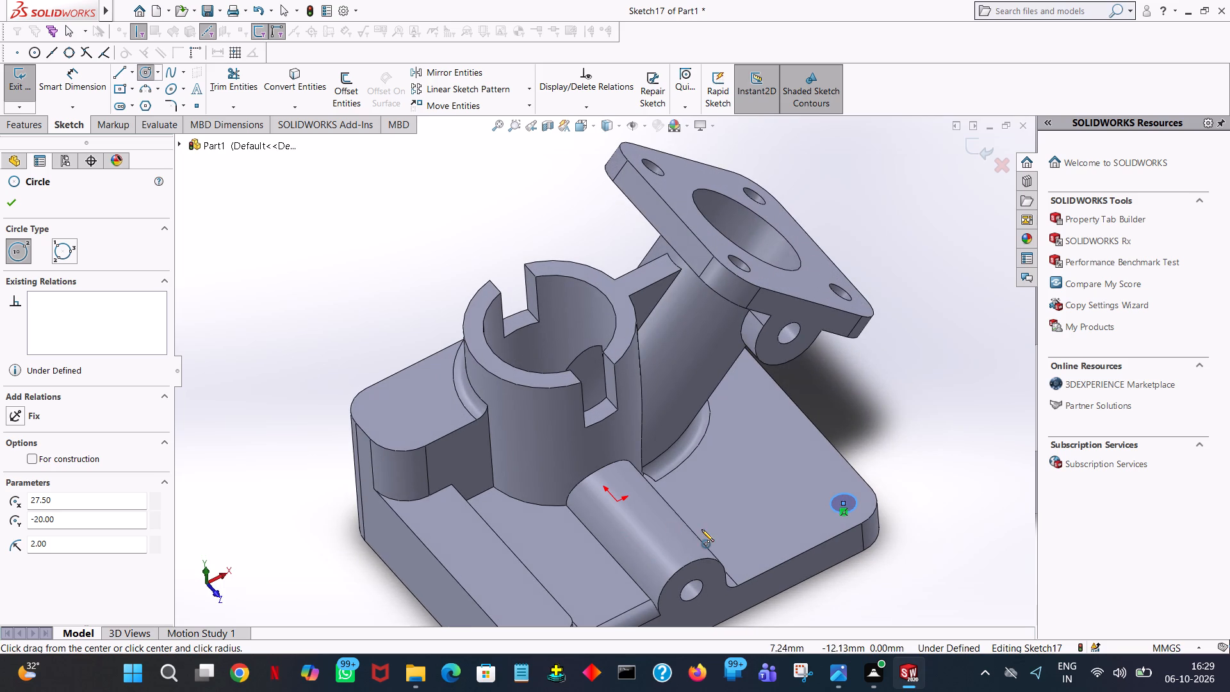
middle_click_drag(702, 530, 698, 330, "ctrl")
middle_click_drag(608, 550, 623, 594)
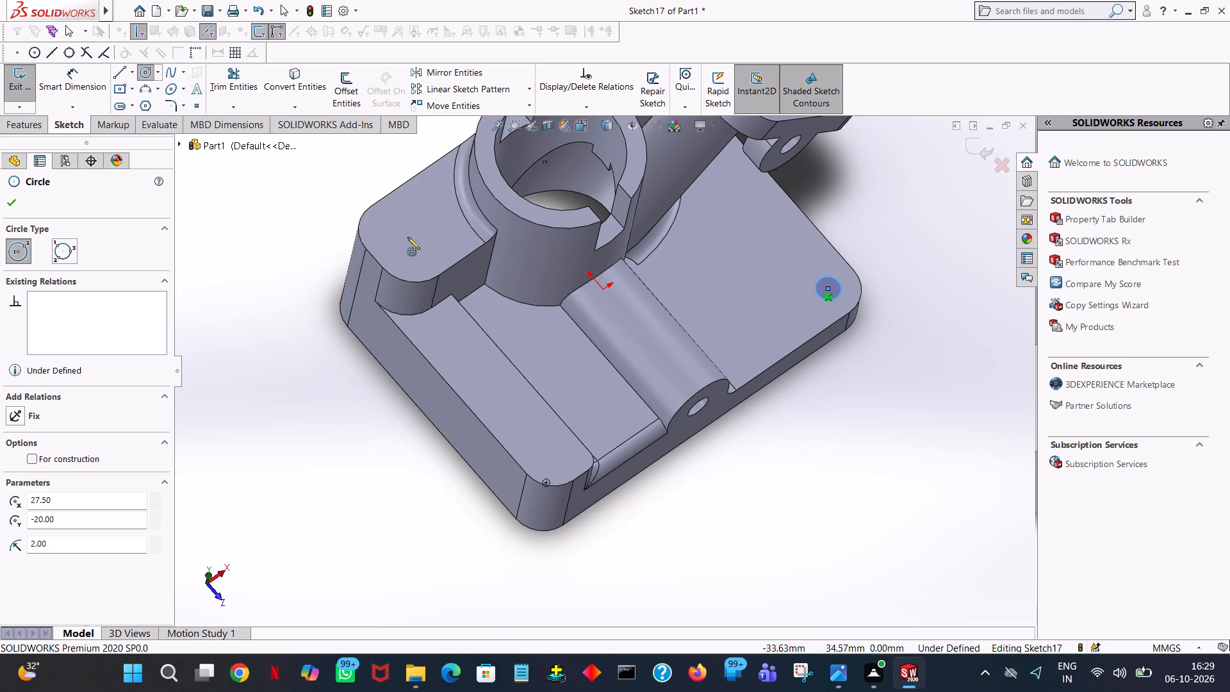
middle_click_drag(655, 252, 674, 500)
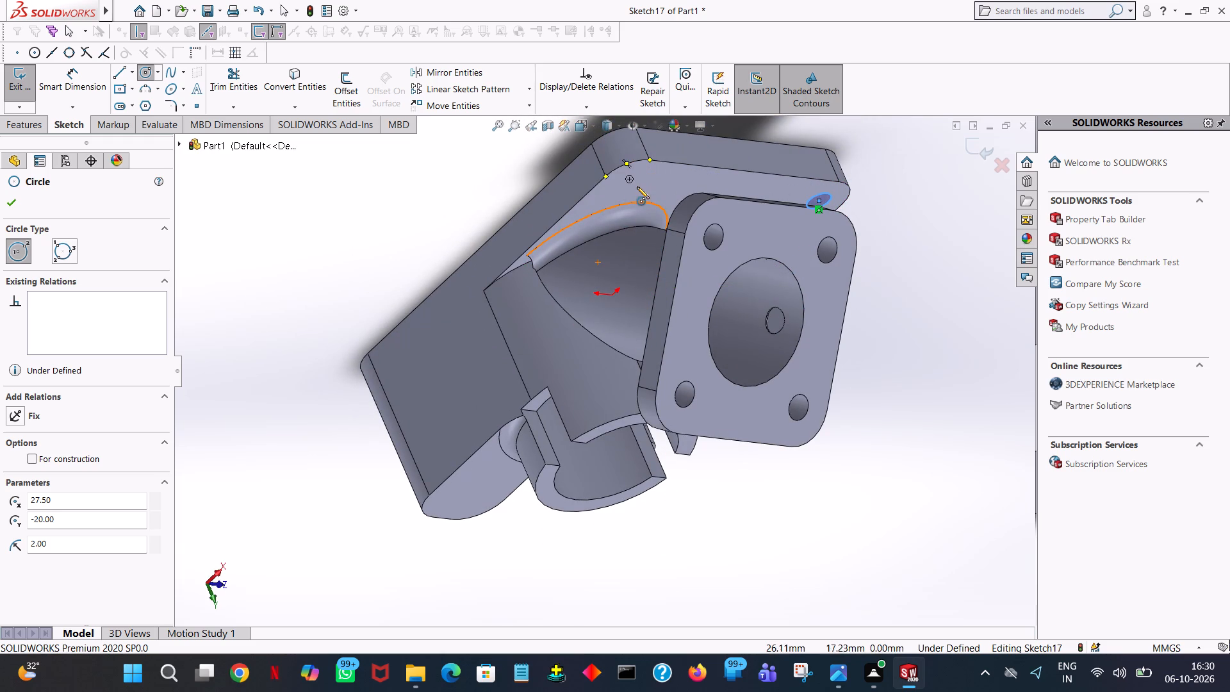
left_click(630, 179)
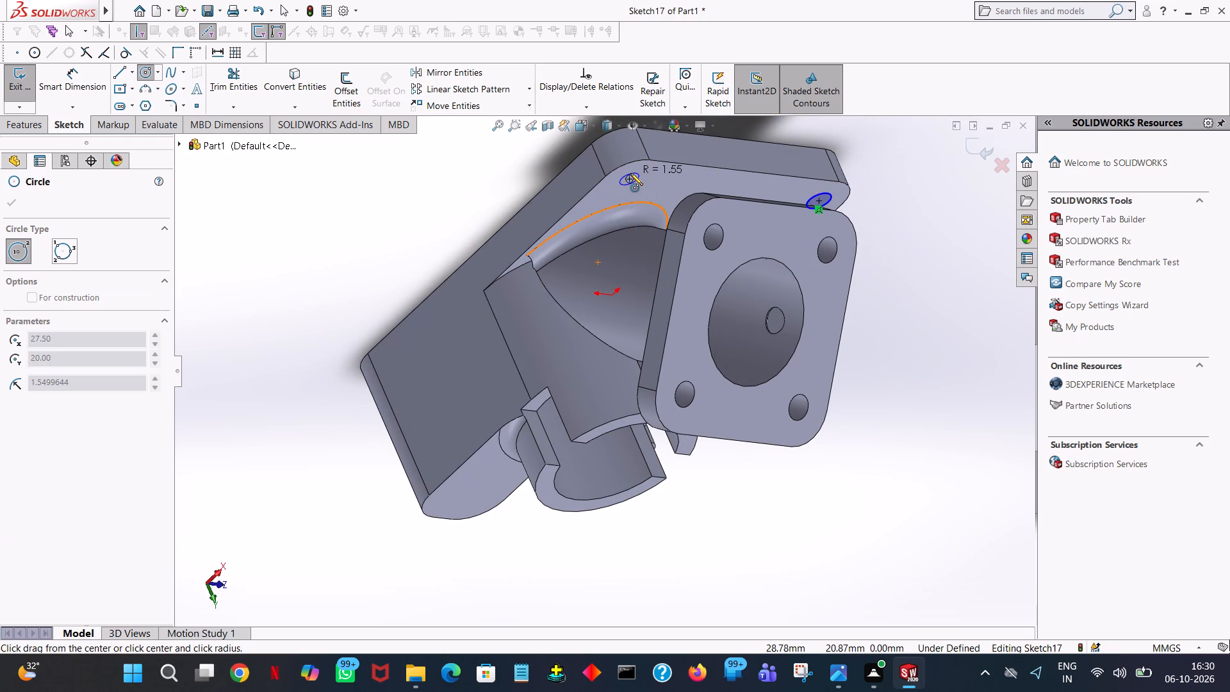
left_click(630, 173)
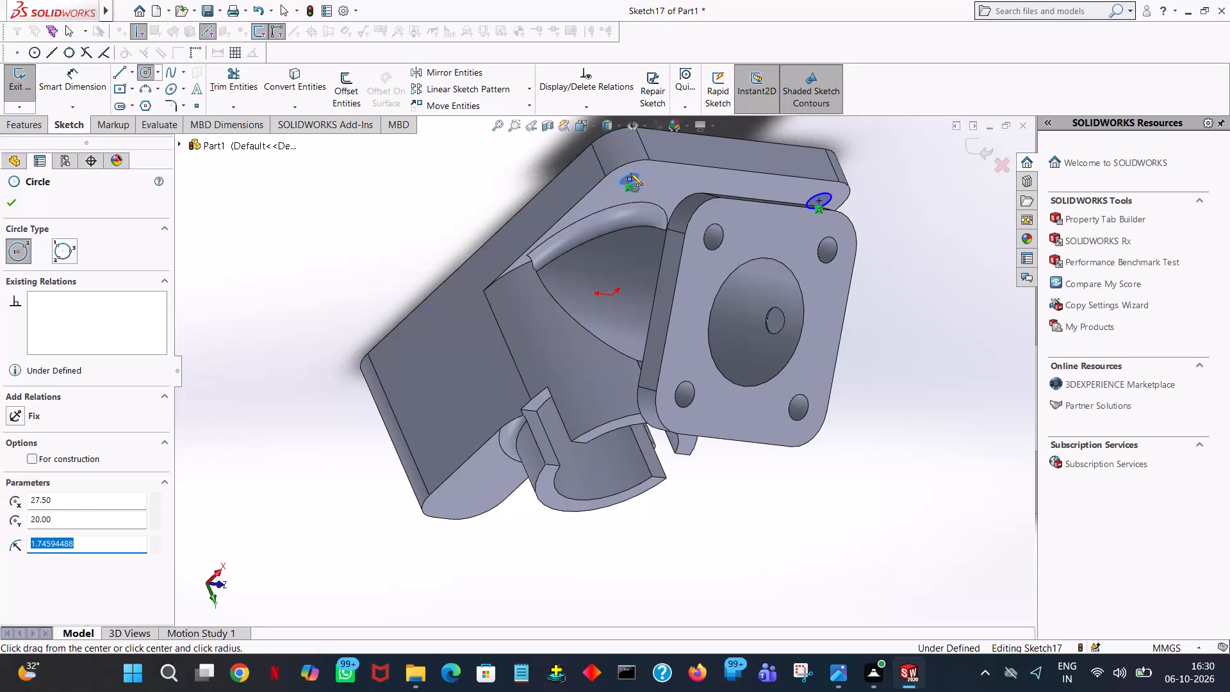
key("2")
key("Return")
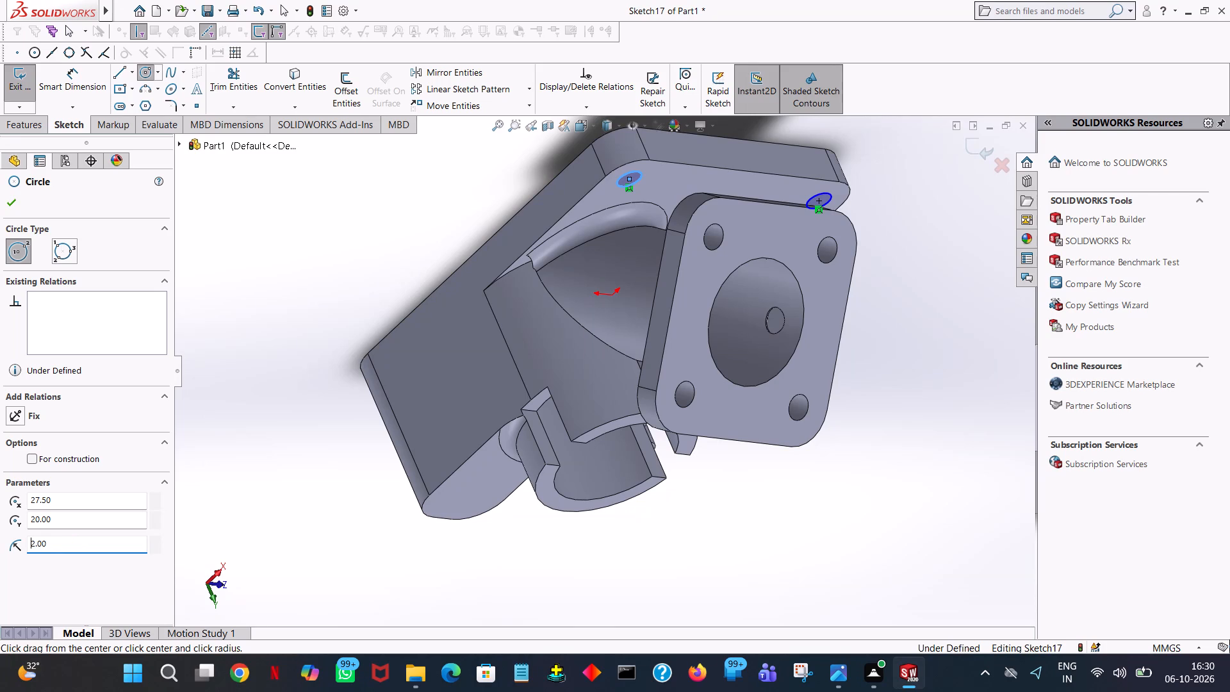
left_click(8, 202)
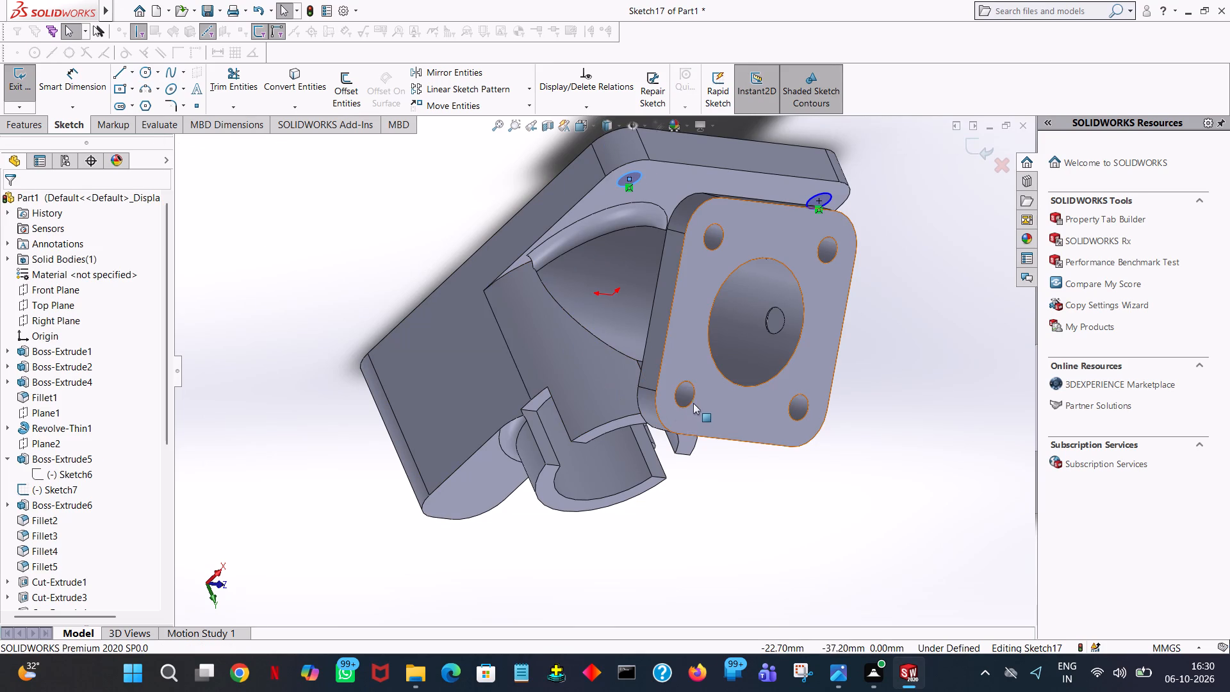
Cut the two base plate corner holes by applying a blind Extruded Cut of 15 mm to both sketched circles.
middle_click_drag(673, 410, 688, 359)
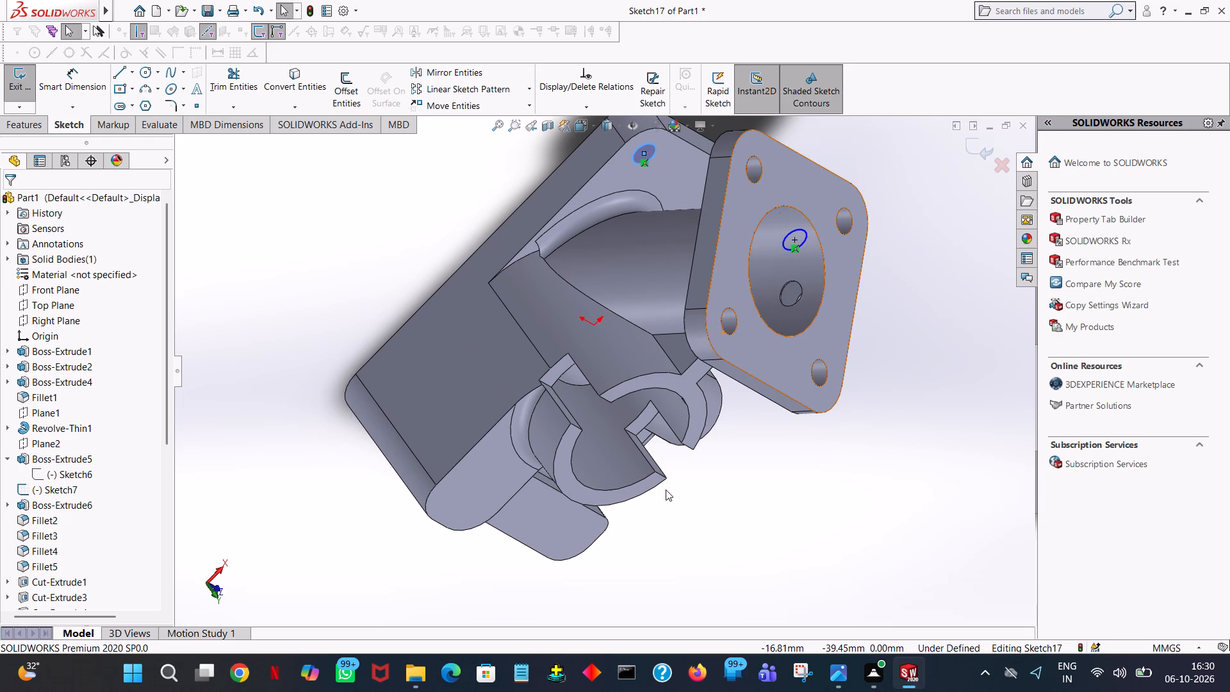
middle_click_drag(821, 505, 686, 186)
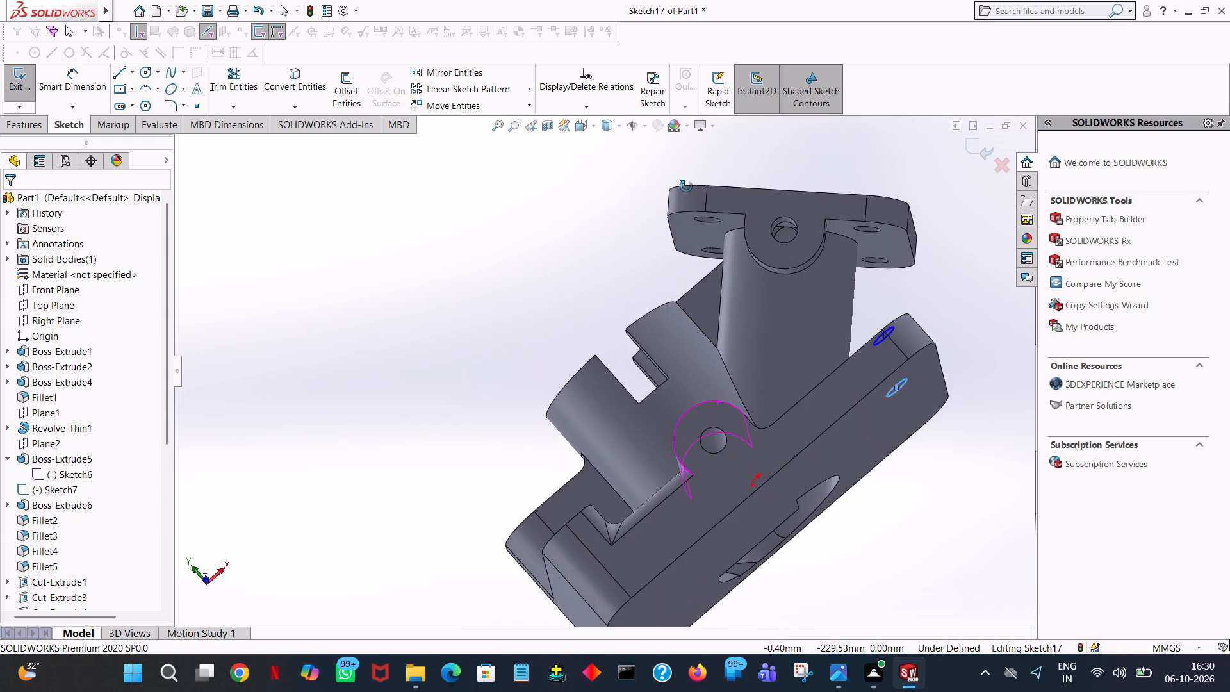
middle_click_drag(686, 186, 726, 277)
middle_click(726, 277)
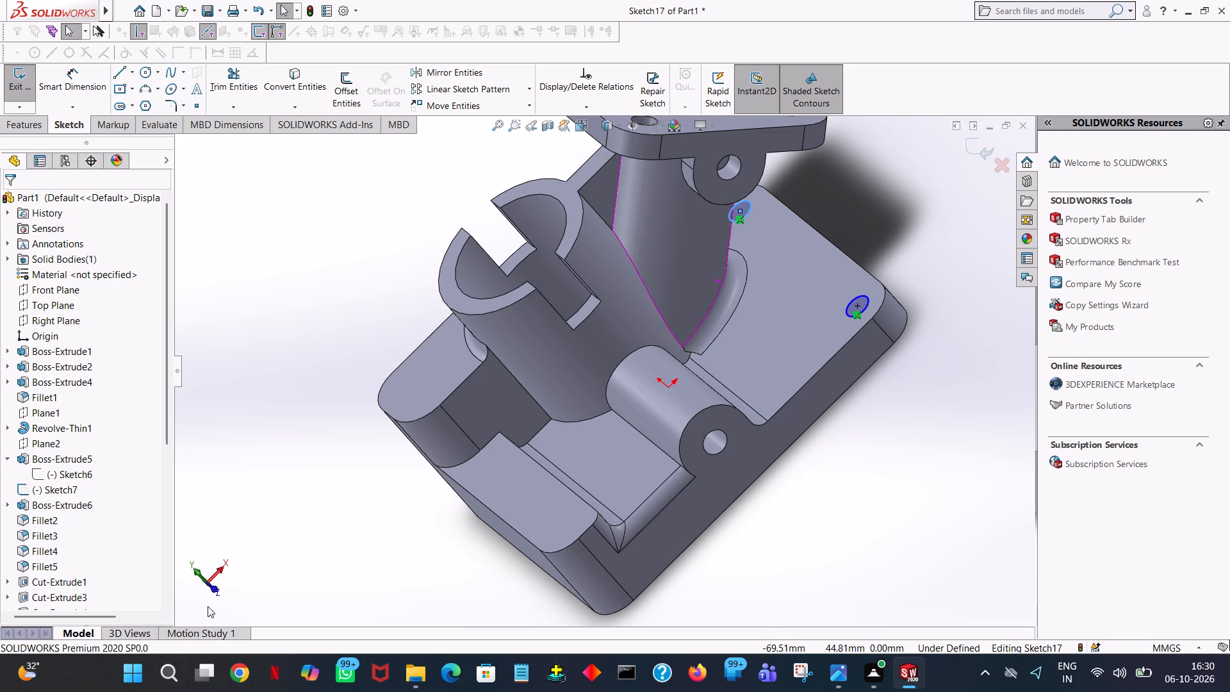
middle_click_drag(403, 297, 407, 299)
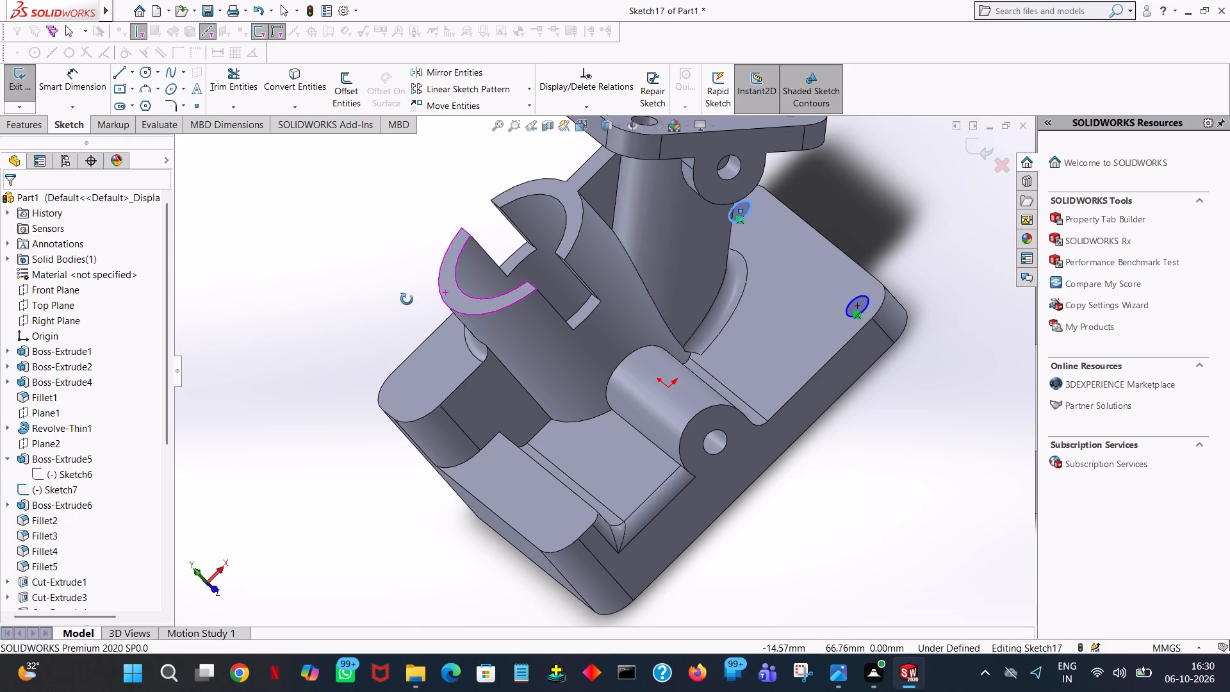
middle_click_drag(407, 299, 454, 358)
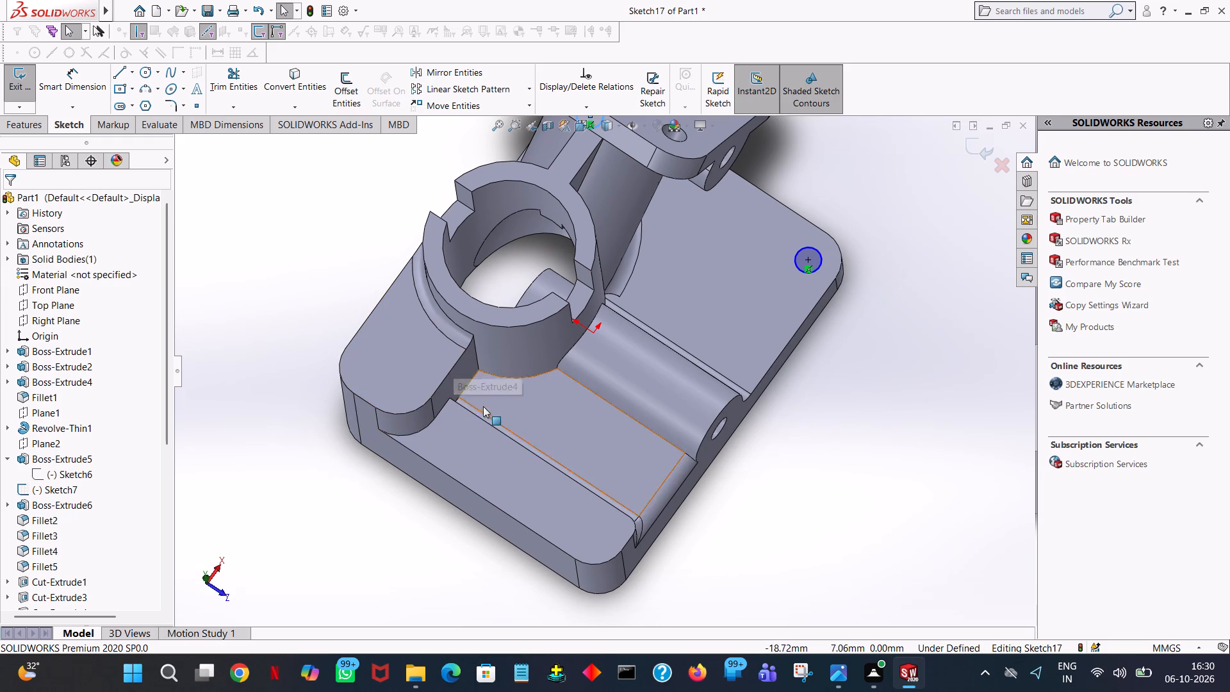
middle_click_drag(483, 406, 422, 279)
middle_click(422, 279)
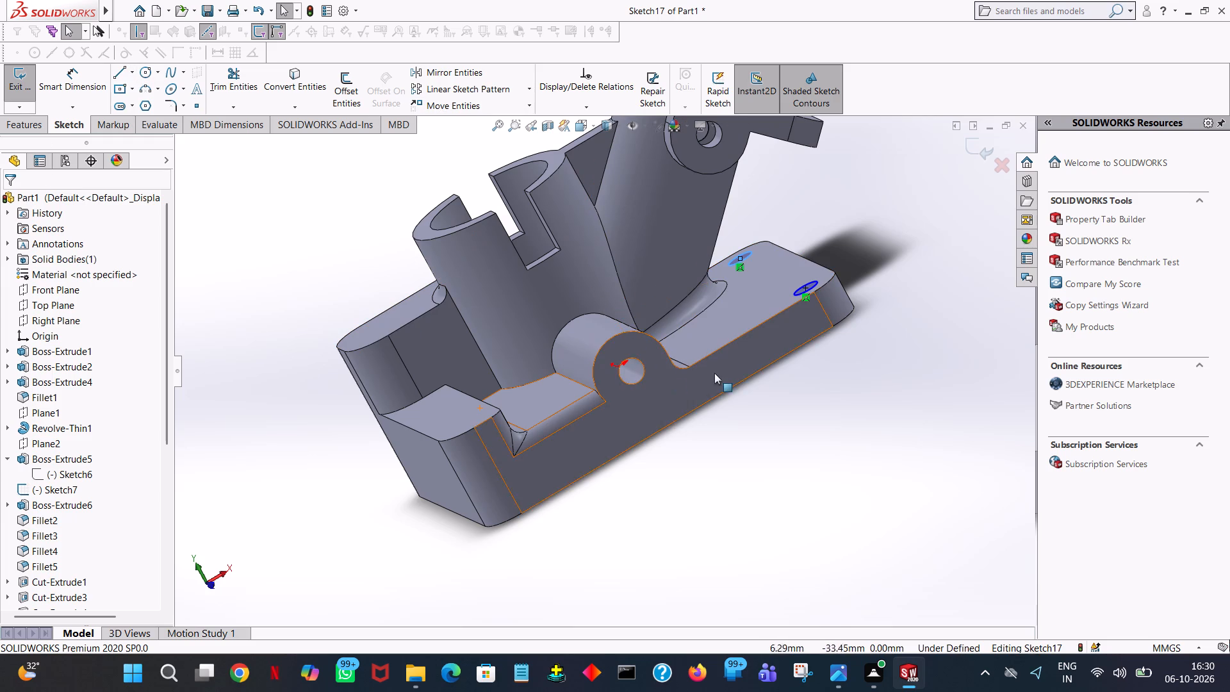
middle_click_drag(714, 374, 723, 409)
left_click(15, 131)
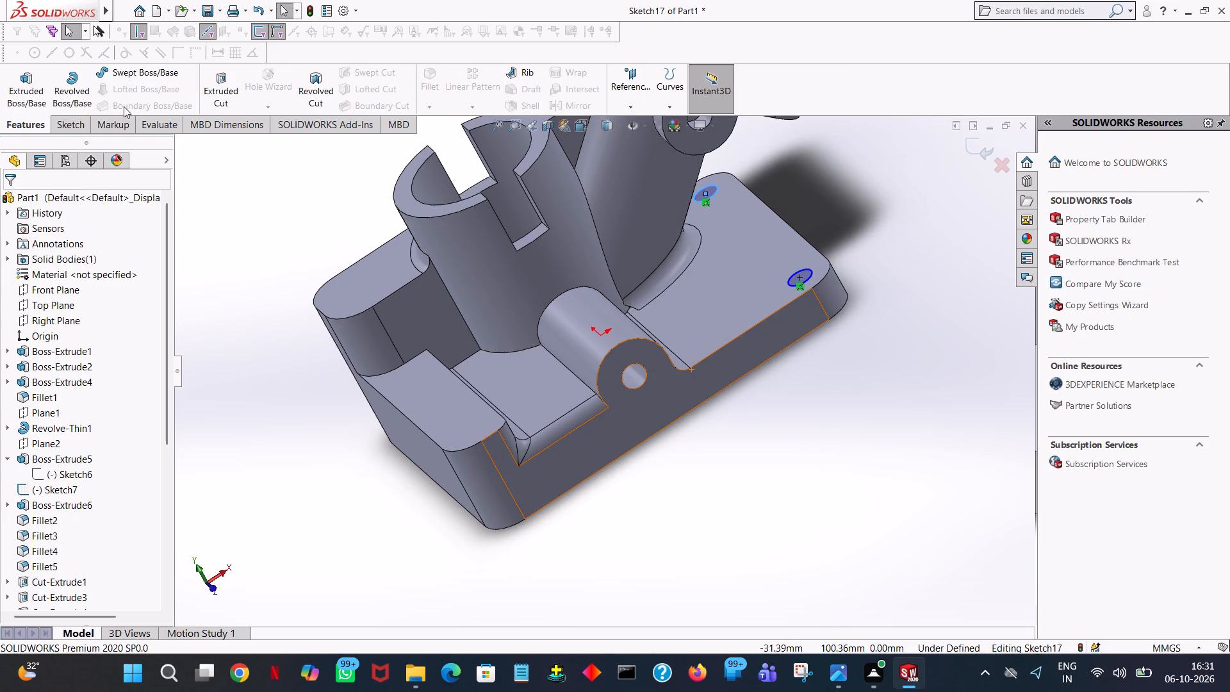
left_click(238, 92)
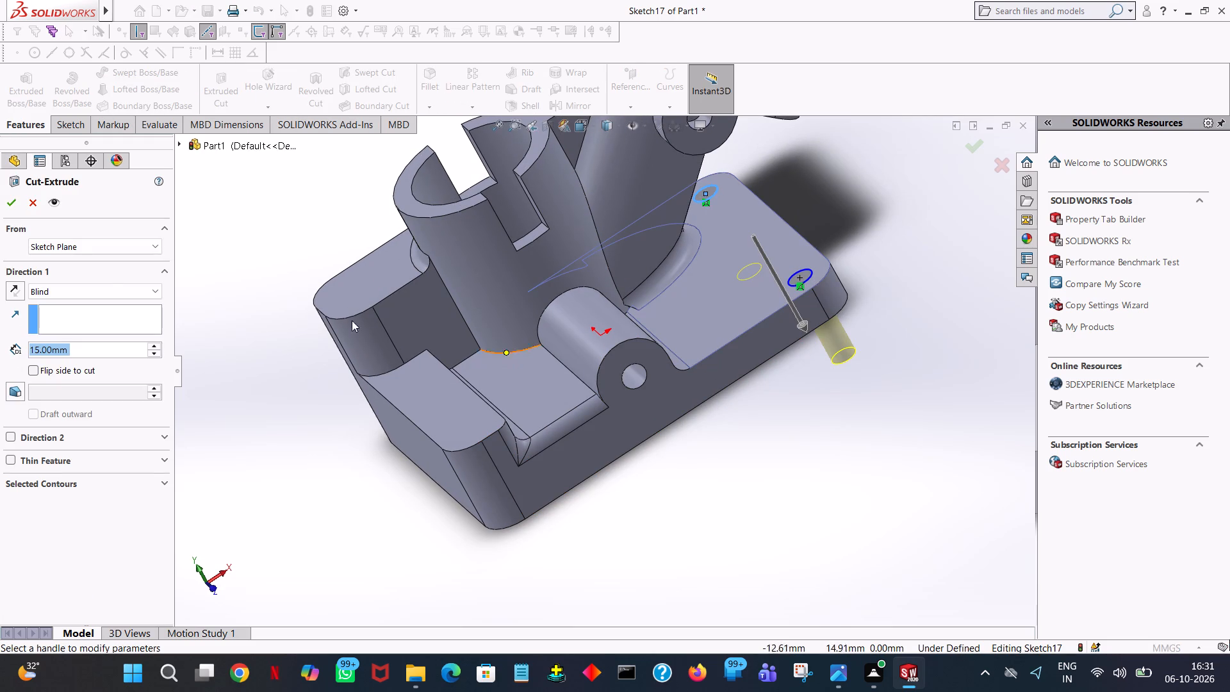
left_click(5, 203)
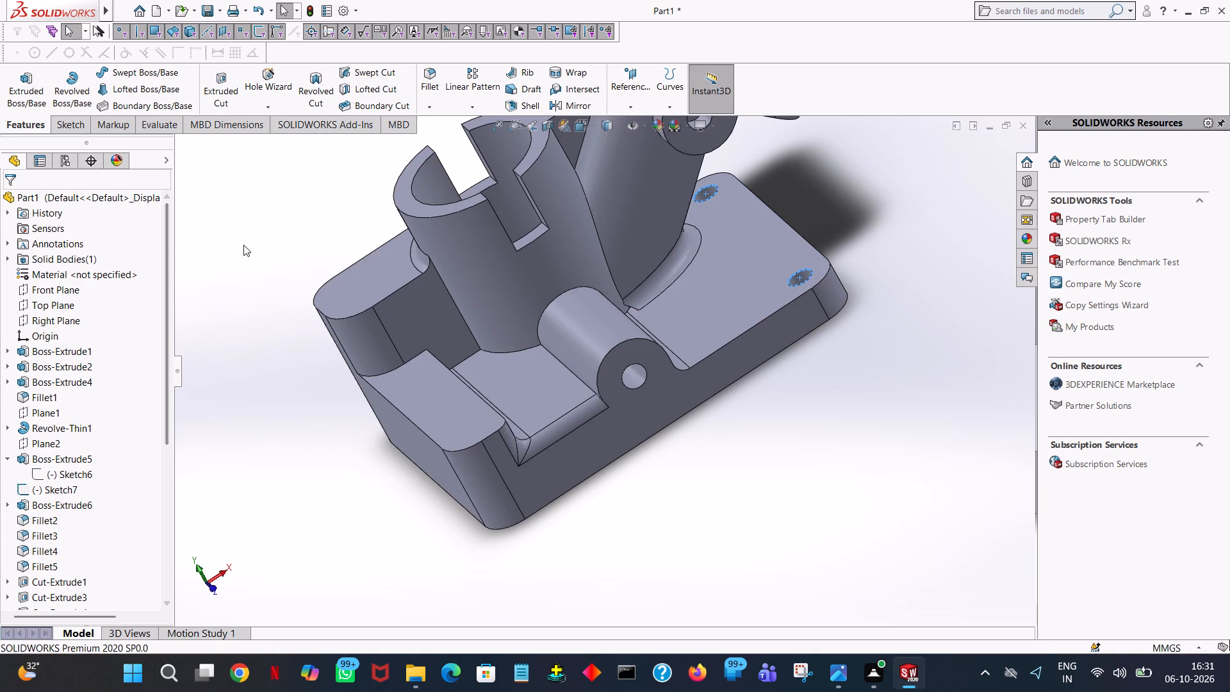
On the tall corner block's wall facing the lower ledge, sketch a 2 mm radius circle centred on the edge beside its rounded corner.
middle_click_drag(243, 245, 208, 196)
left_click(207, 89)
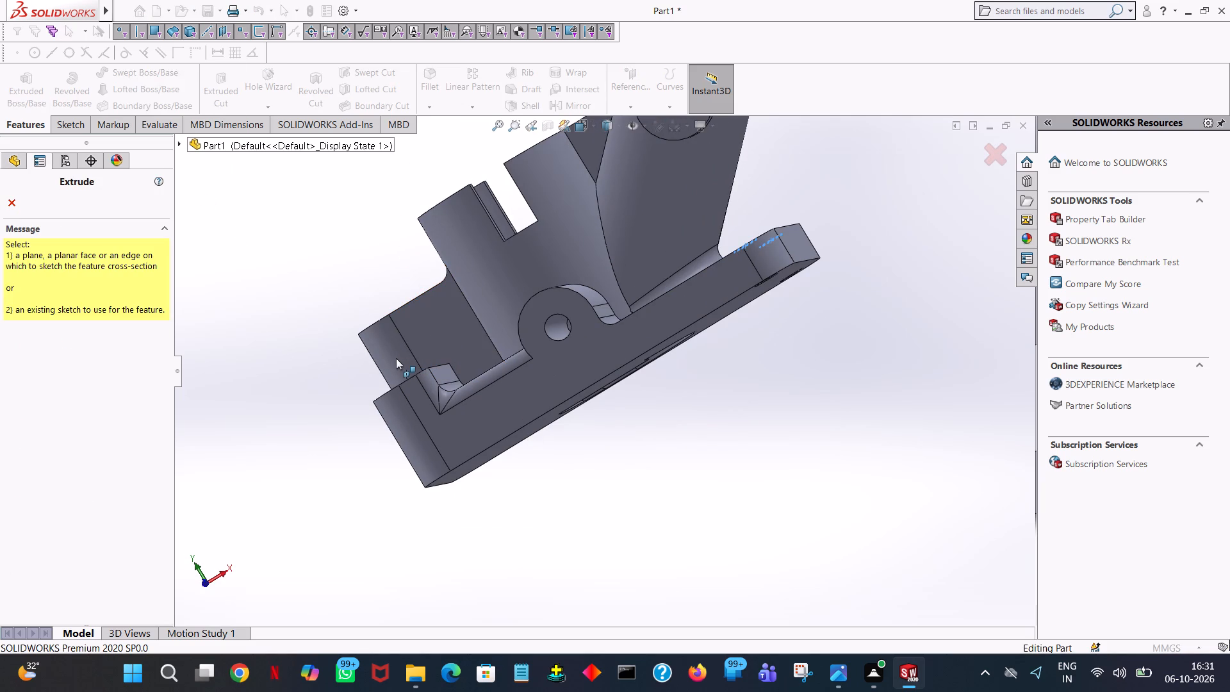
left_click(414, 349)
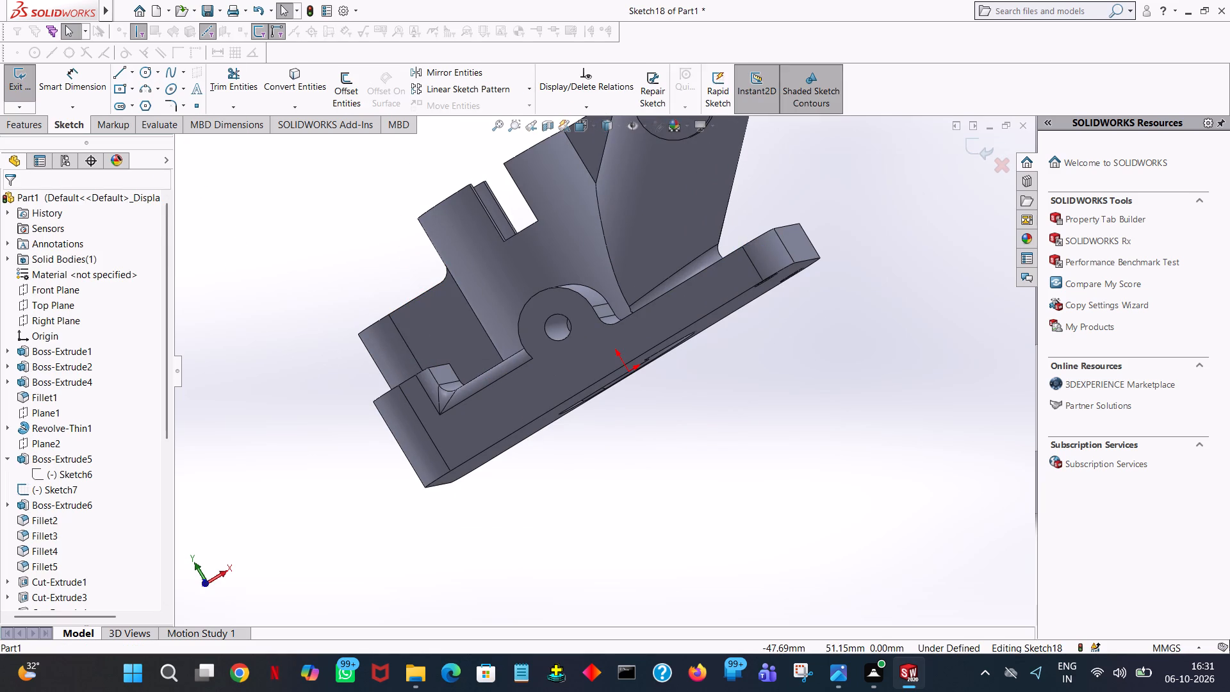
left_click(137, 72)
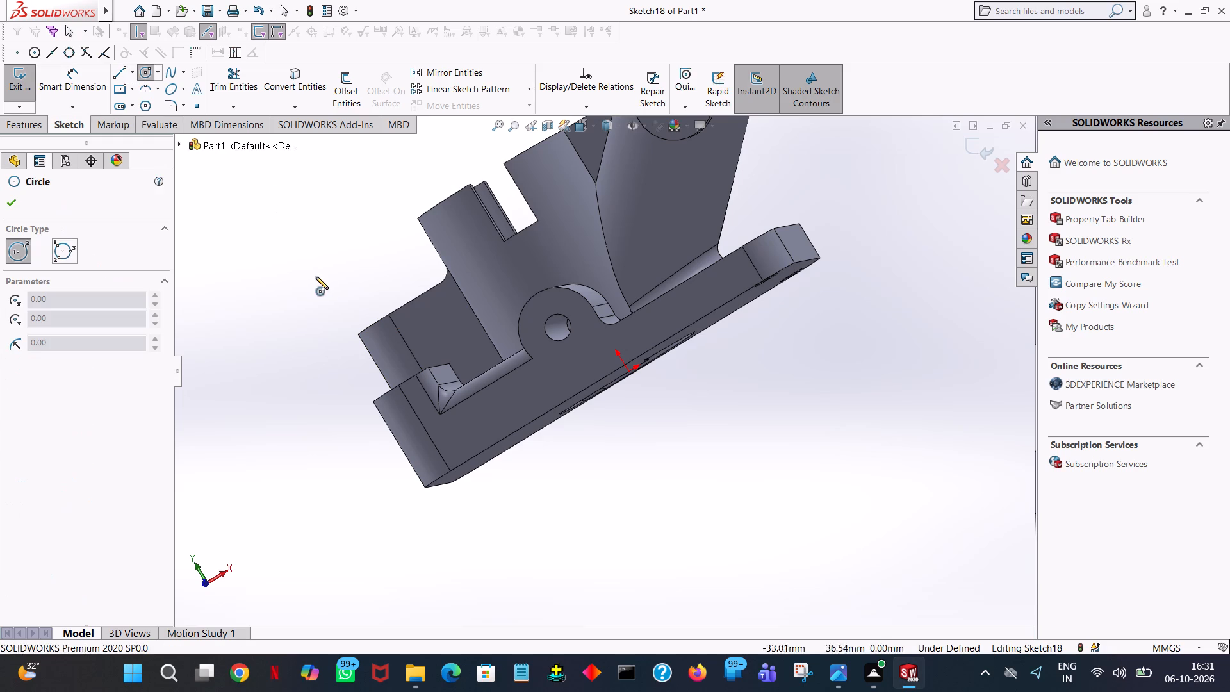
left_click(408, 346)
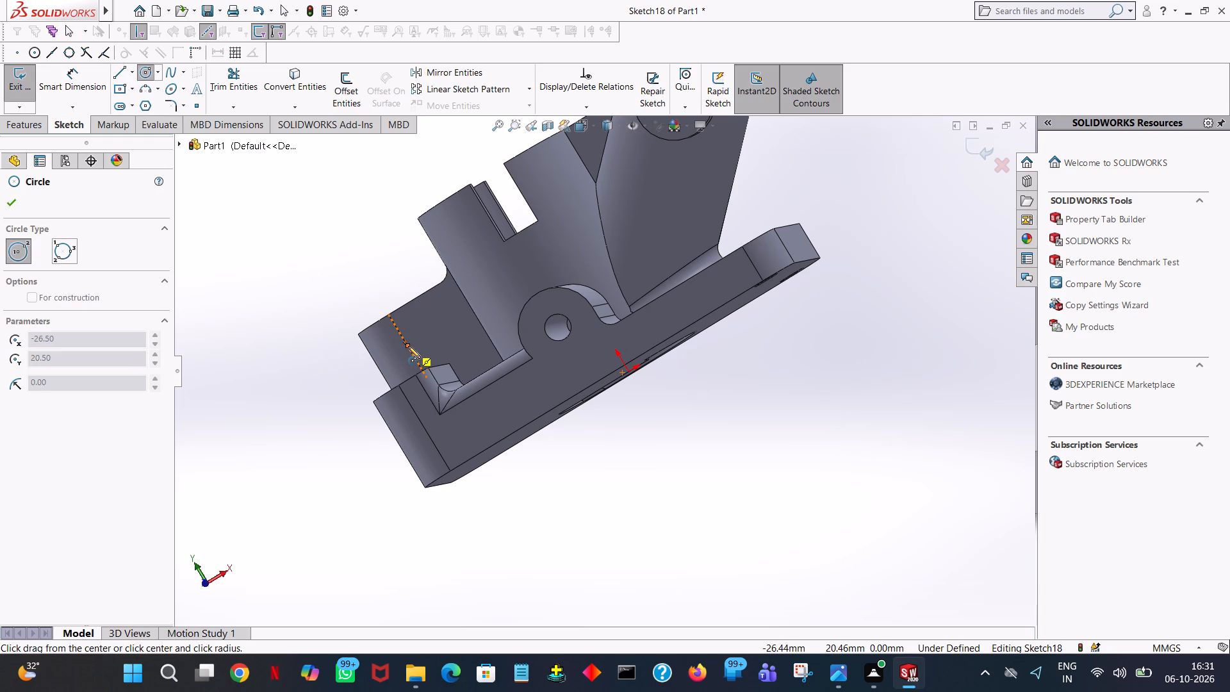
left_click(414, 340)
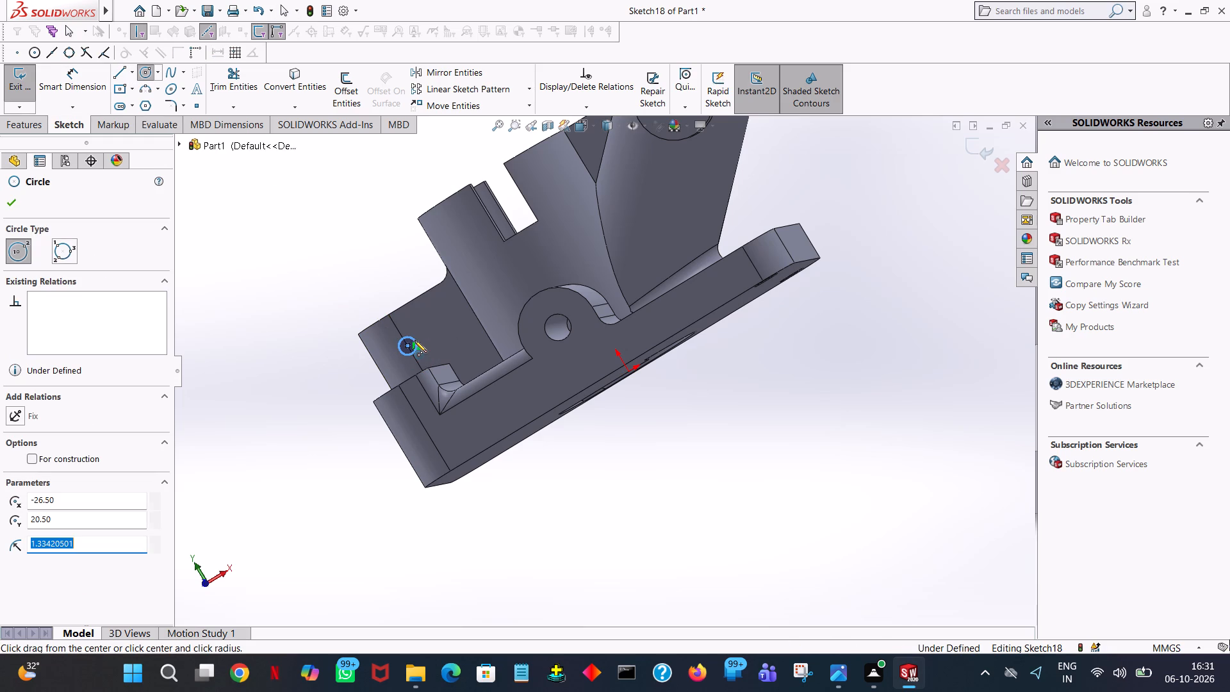
key("2")
key("Return")
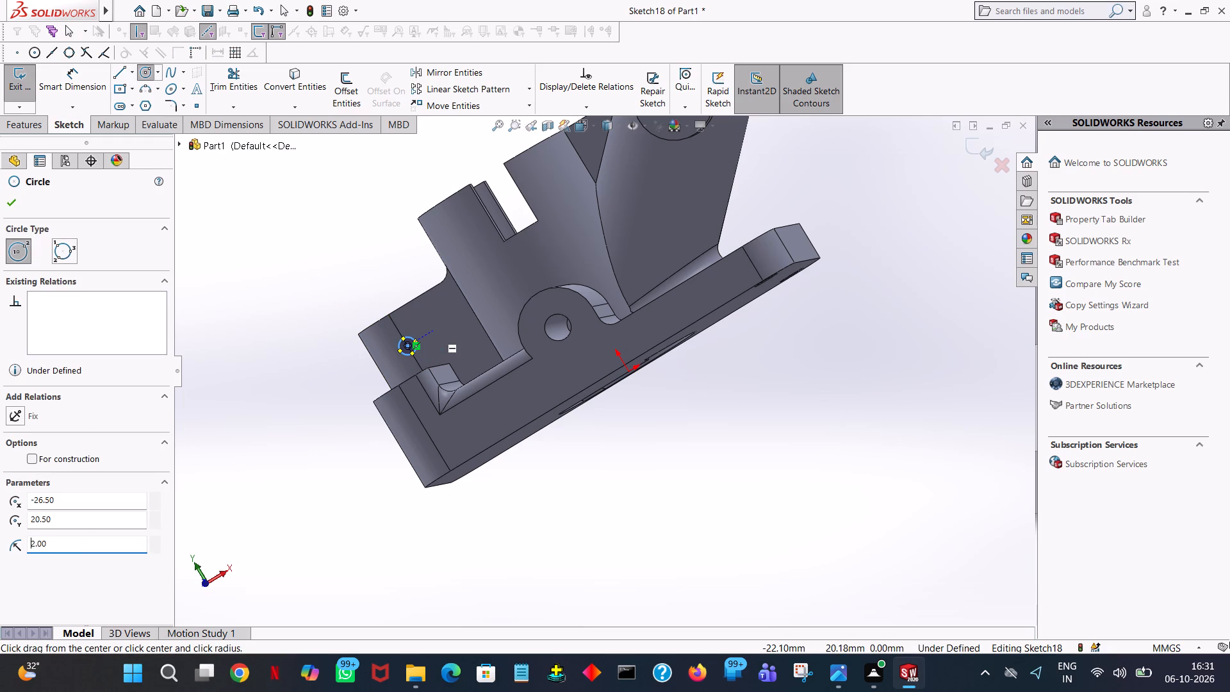
left_click(6, 198)
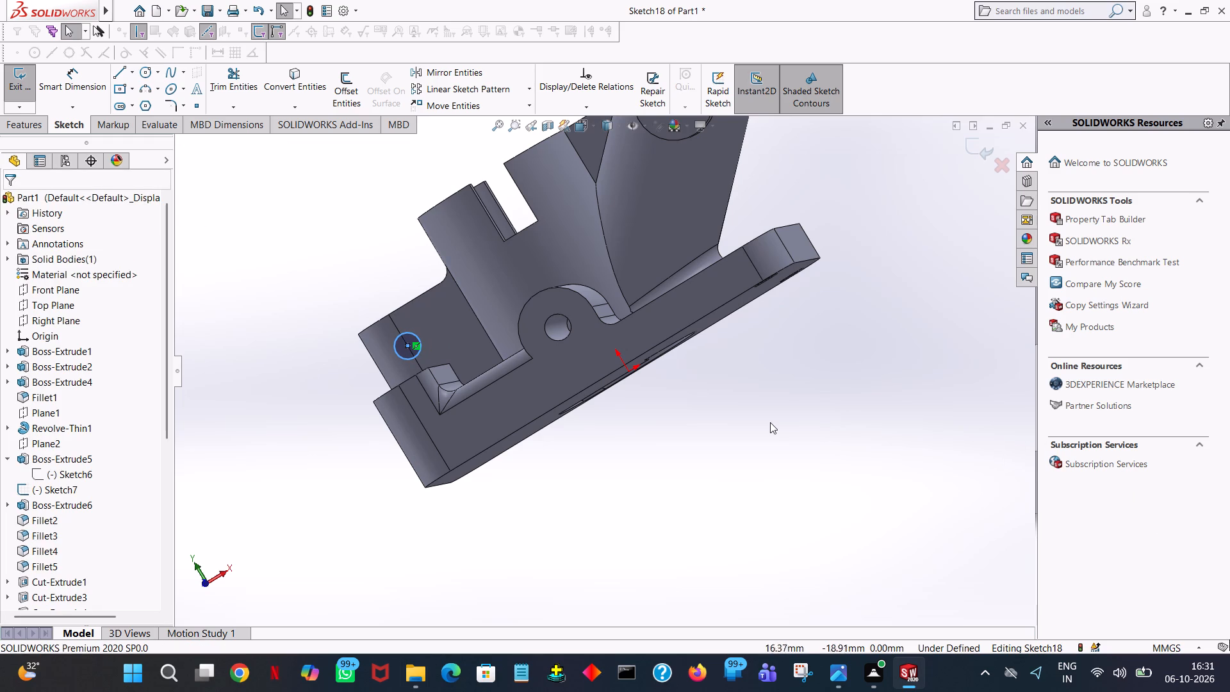
Cut a horizontal hole through the tall corner block by applying a blind Extruded Cut of 23 mm to the sketched circle.
middle_click_drag(774, 450, 787, 459)
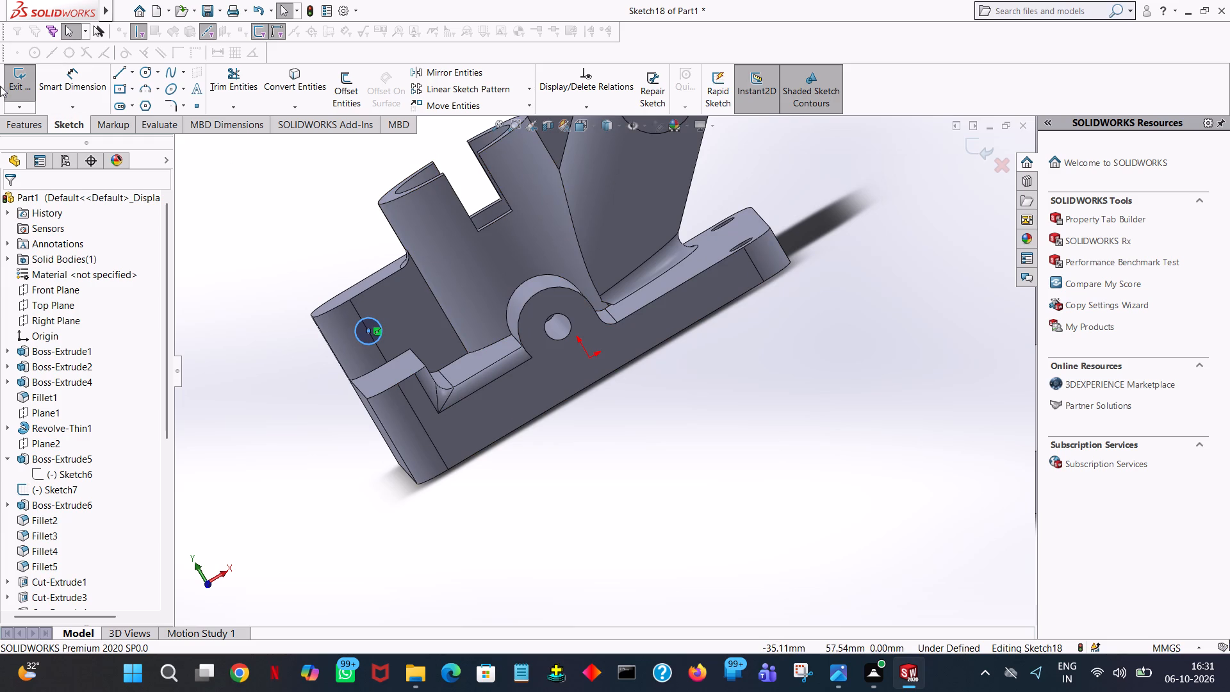
left_click(36, 127)
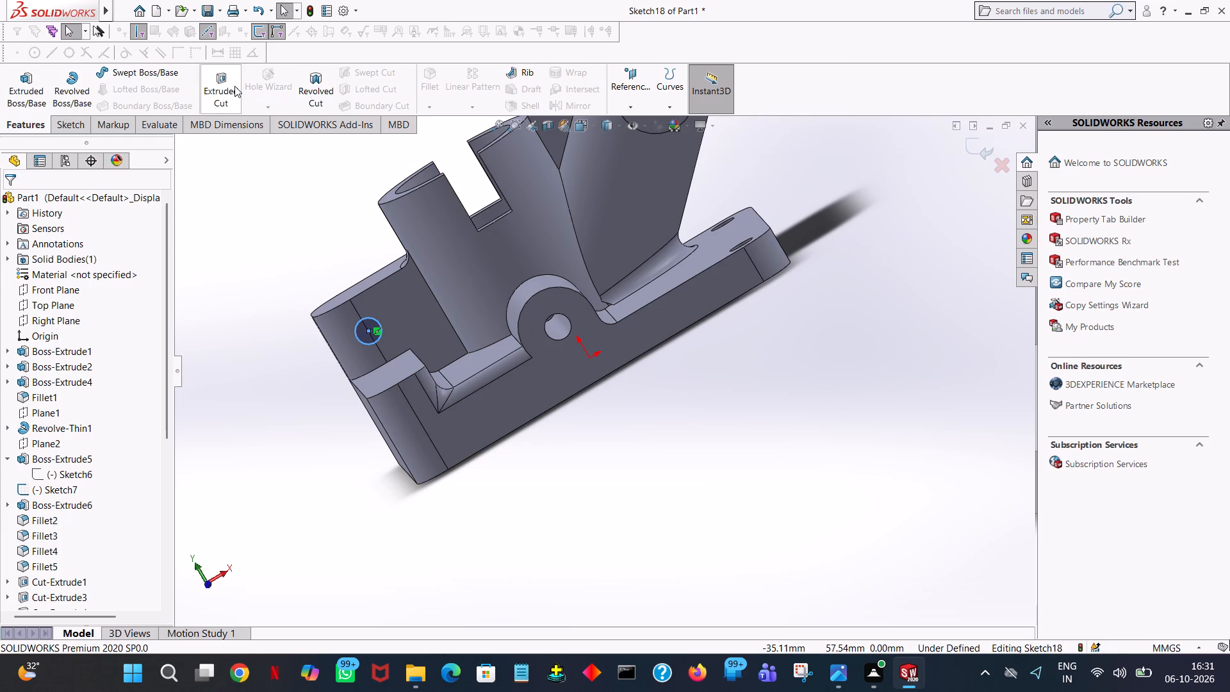
left_click(234, 88)
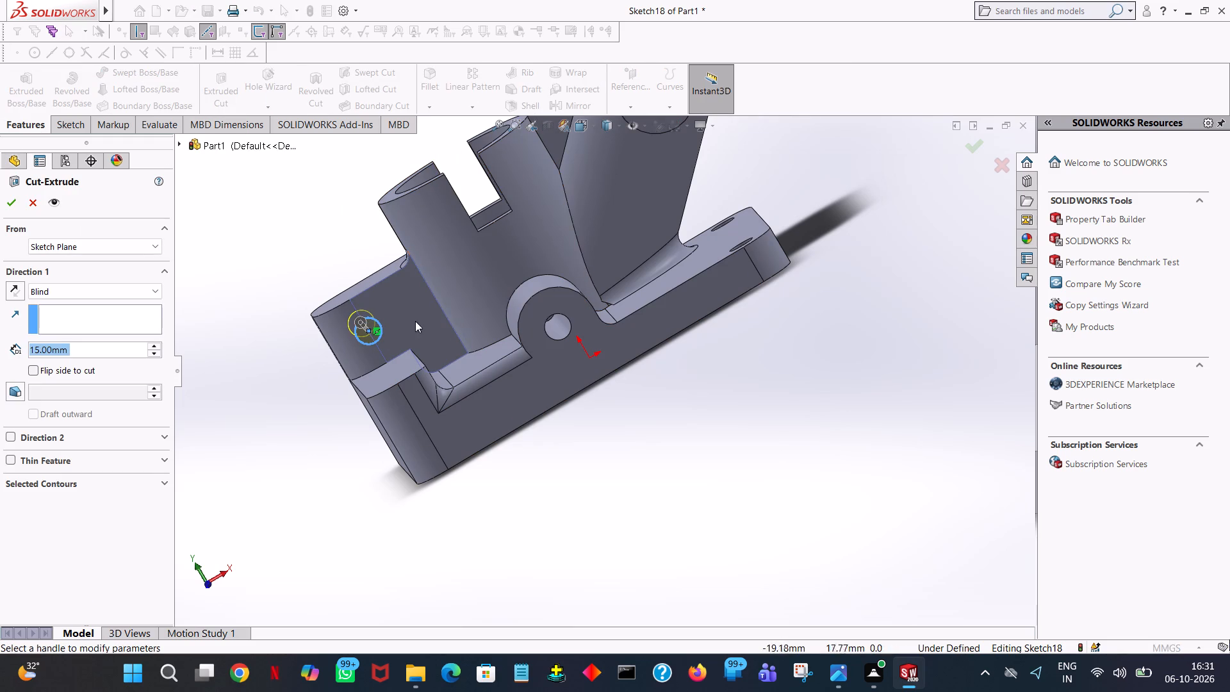
middle_click_drag(412, 320, 584, 310)
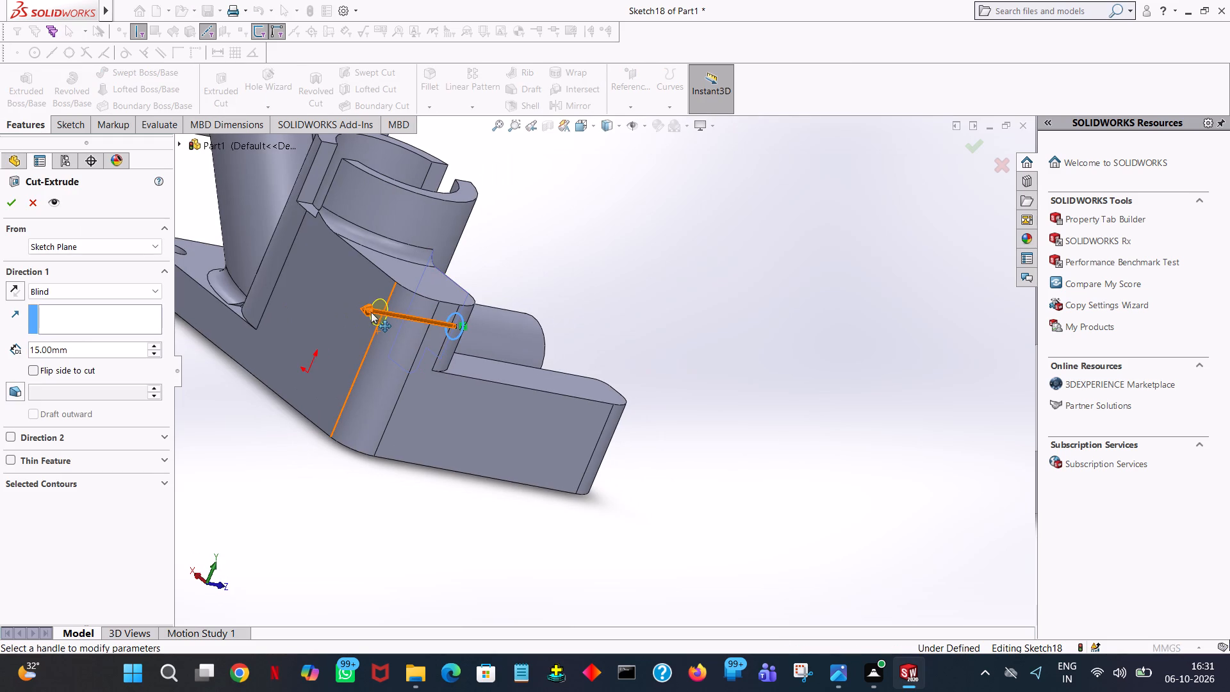
left_click_drag(371, 312, 330, 322)
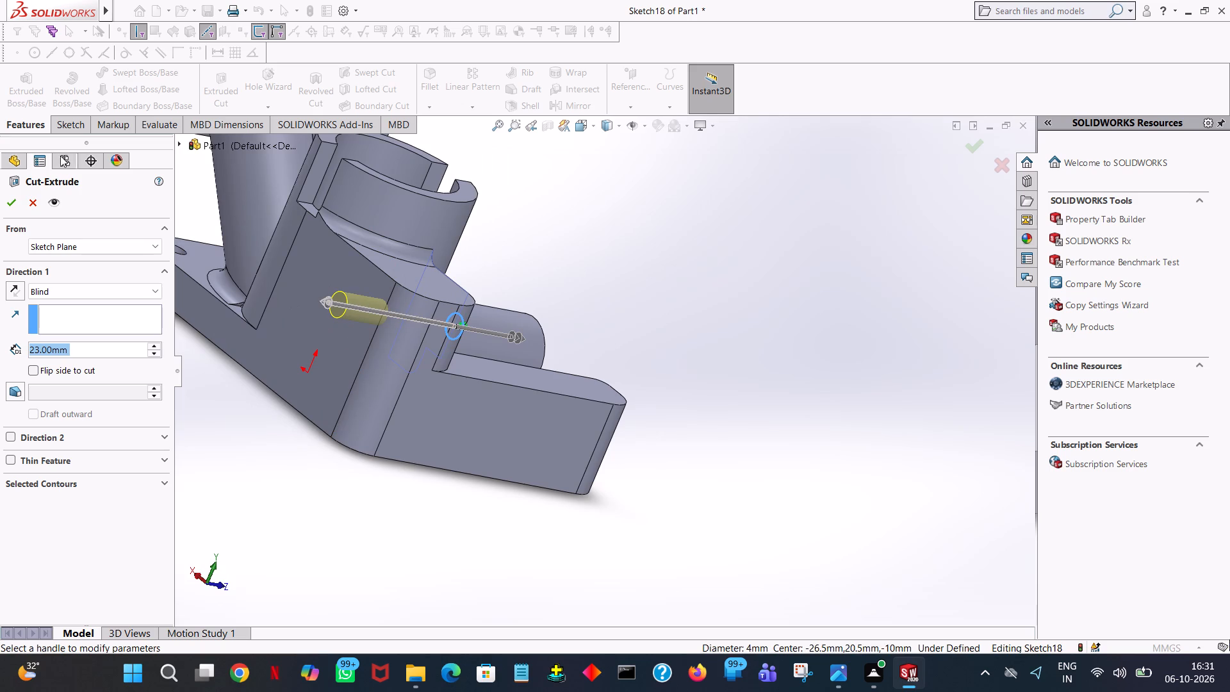
left_click(11, 205)
left_click(769, 300)
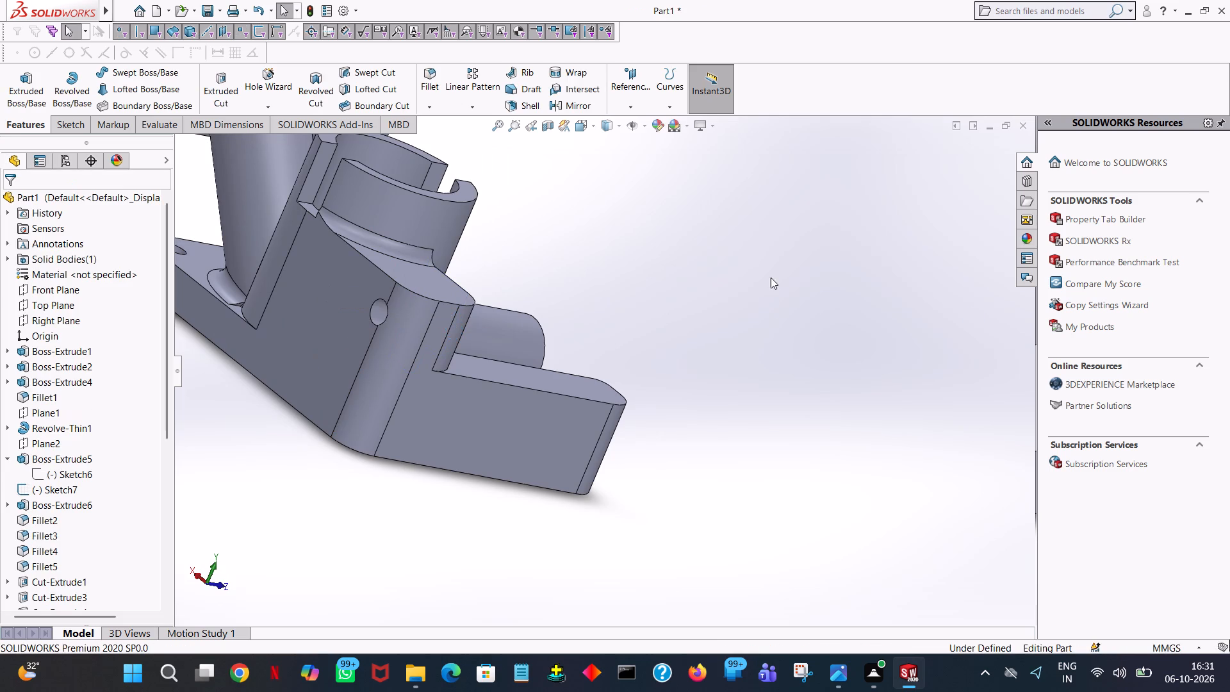
On the lower ledge's top face, sketch a 2 mm radius circle centred on the ledge's rounded front corner.
middle_click_drag(771, 277, 655, 408)
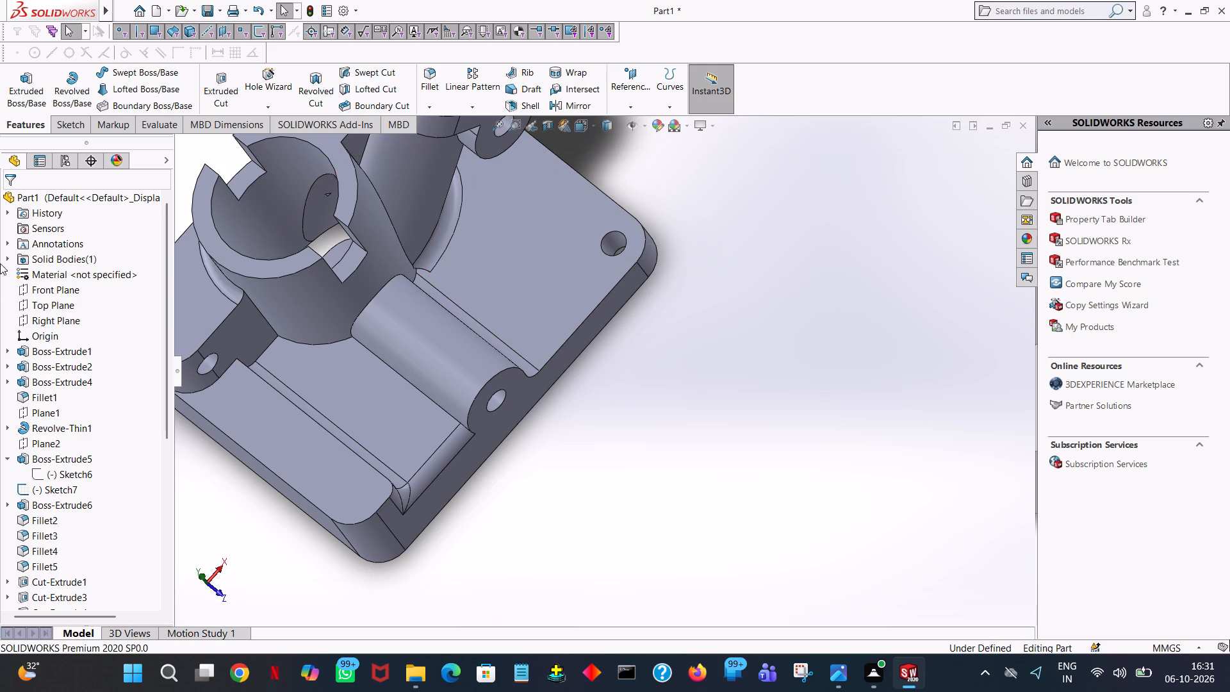
left_click(215, 86)
left_click(302, 440)
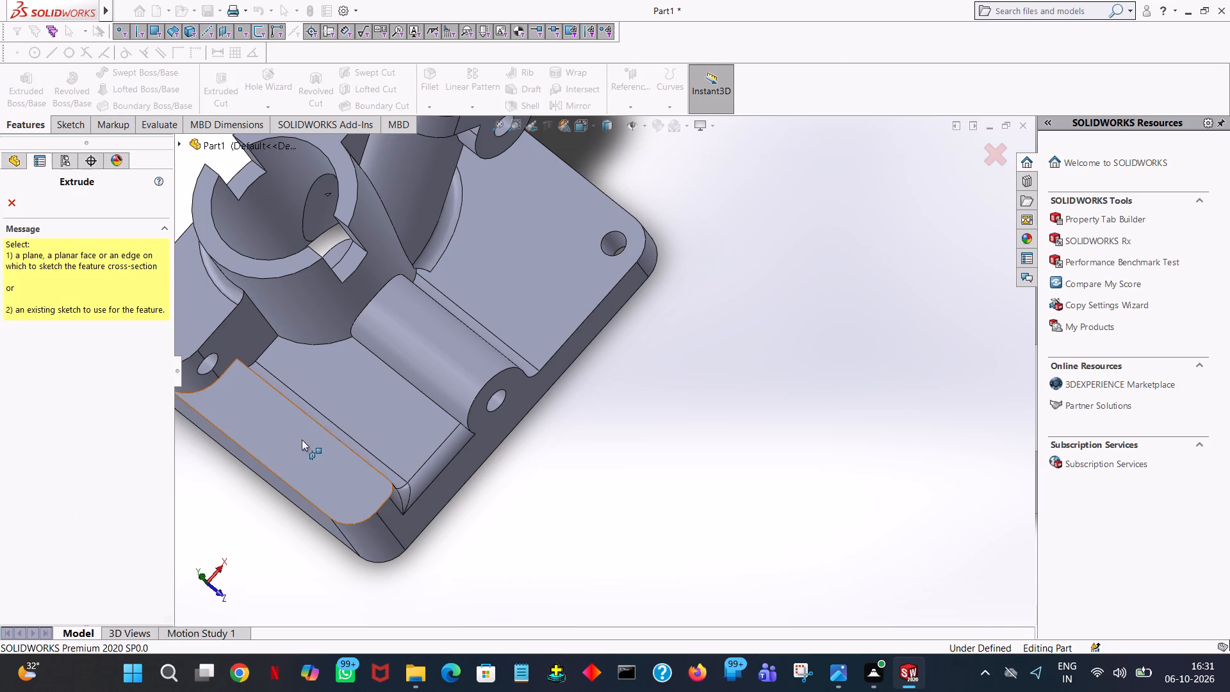
left_click(142, 73)
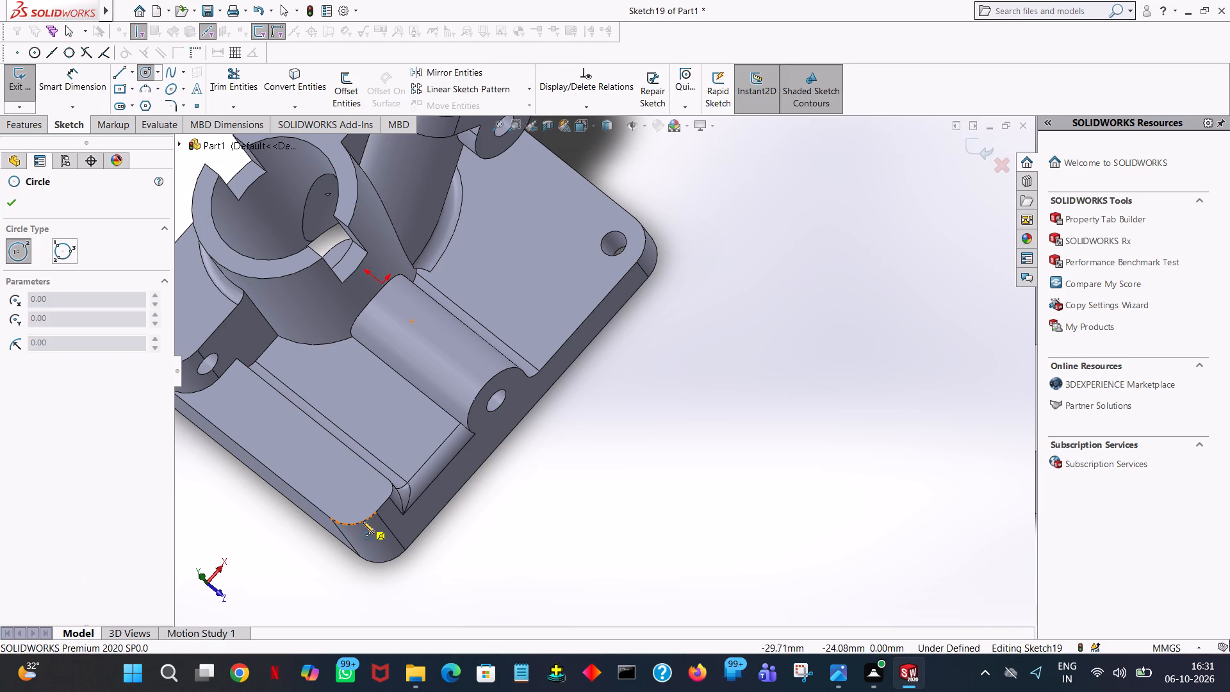
left_click(352, 493)
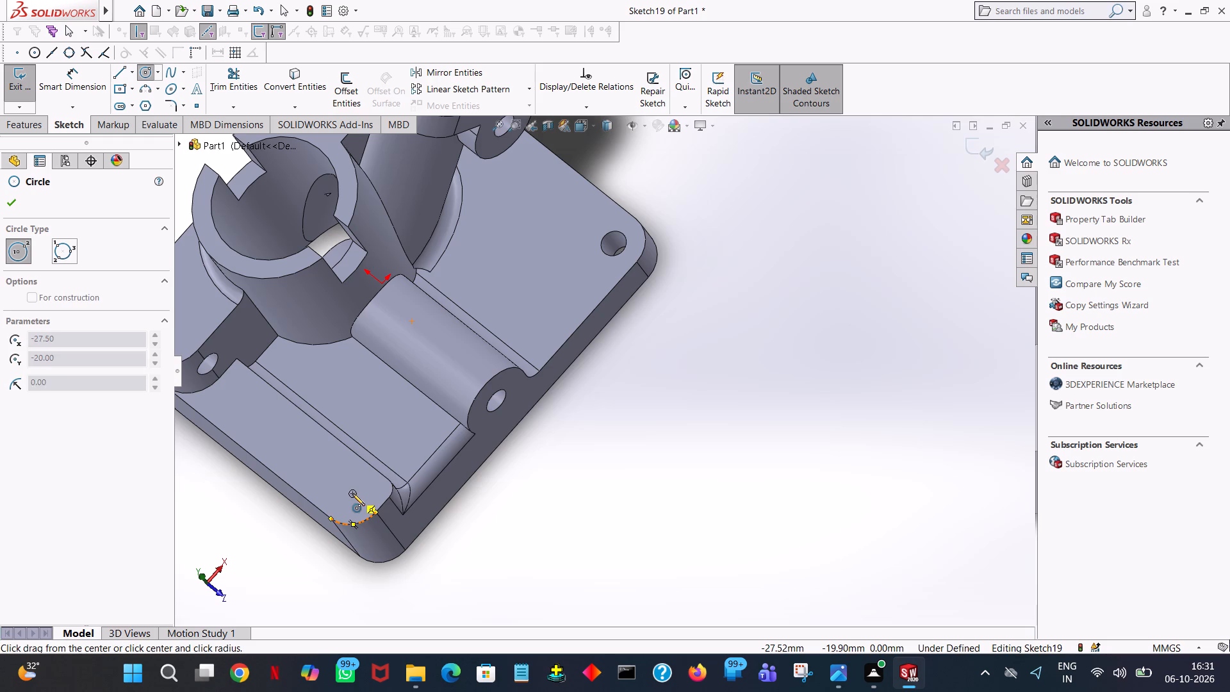
left_click(351, 482)
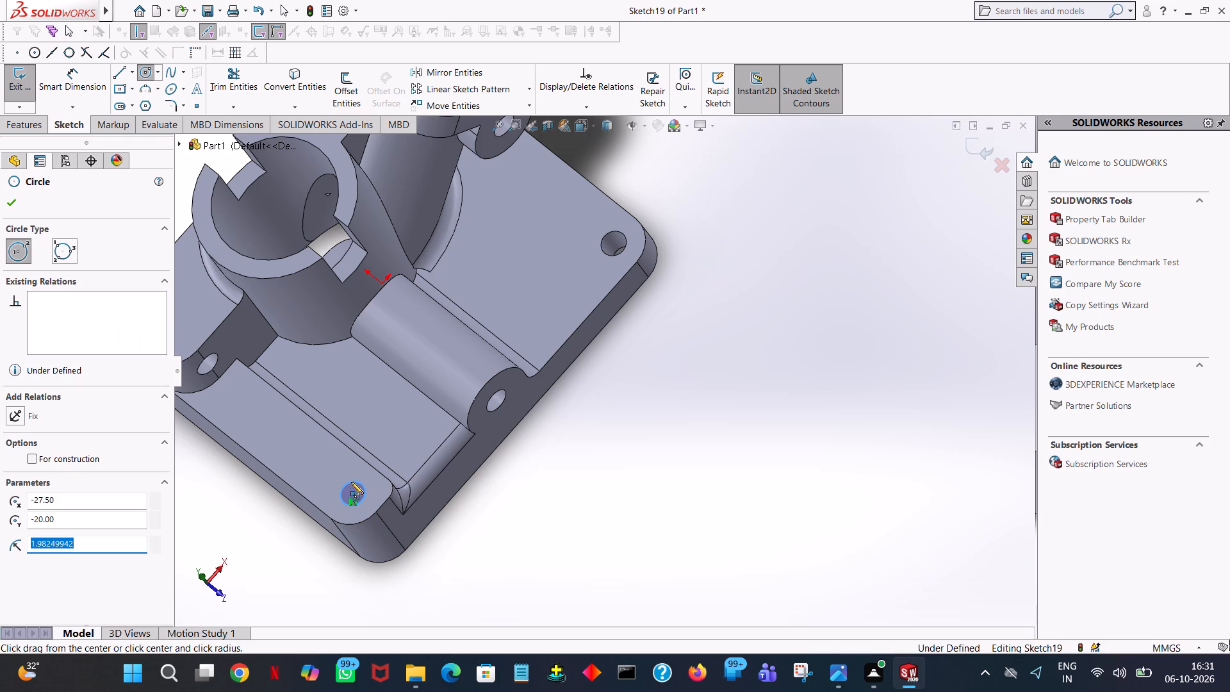
key("2")
key("Return")
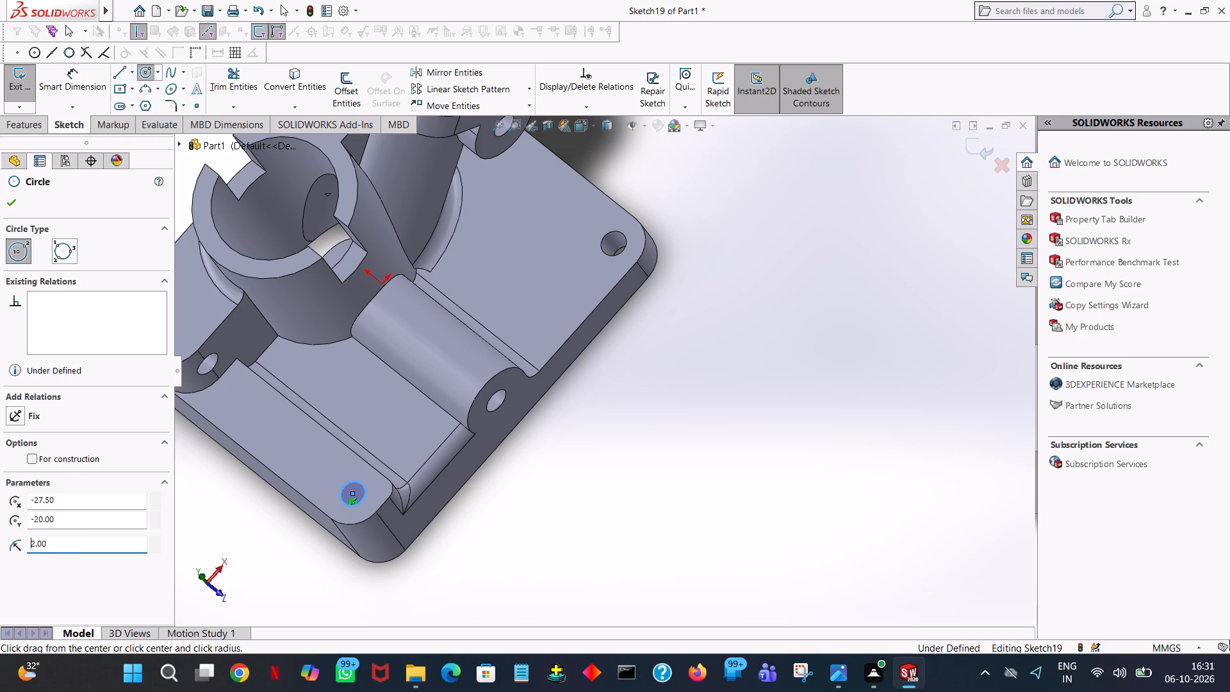
left_click(1, 202)
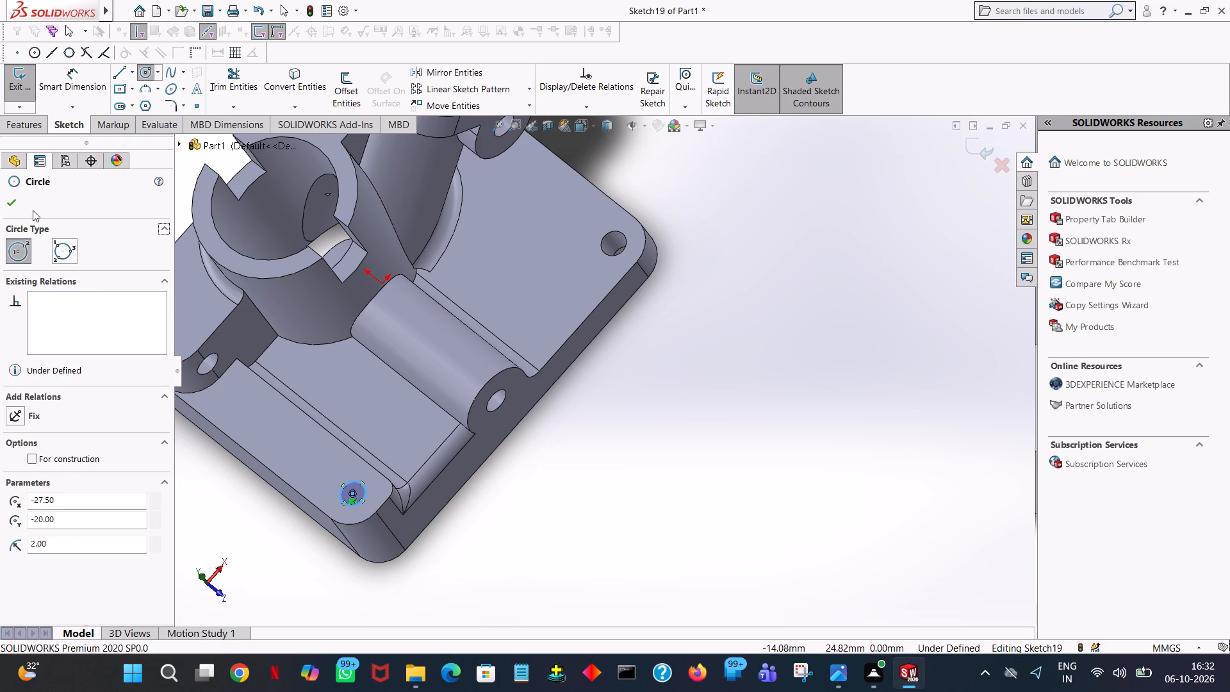
left_click(12, 198)
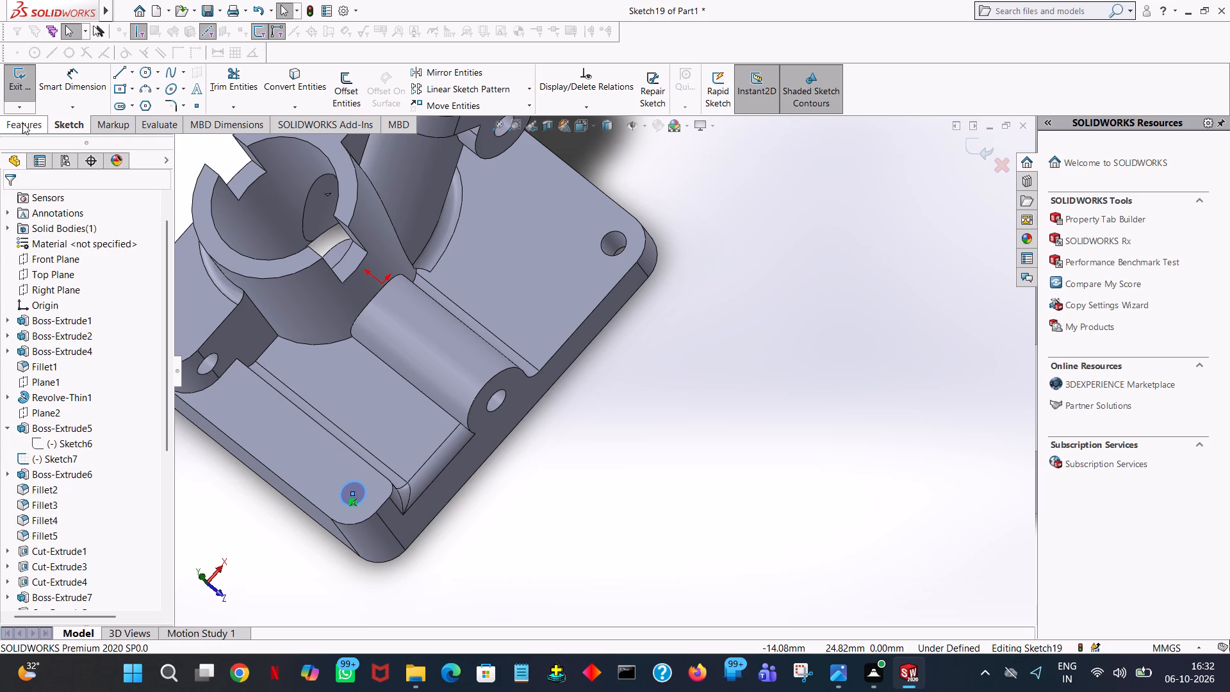
Cut the ledge corner hole by applying a blind Extruded Cut of 23 mm to the sketched circle.
left_click(22, 123)
left_click(222, 86)
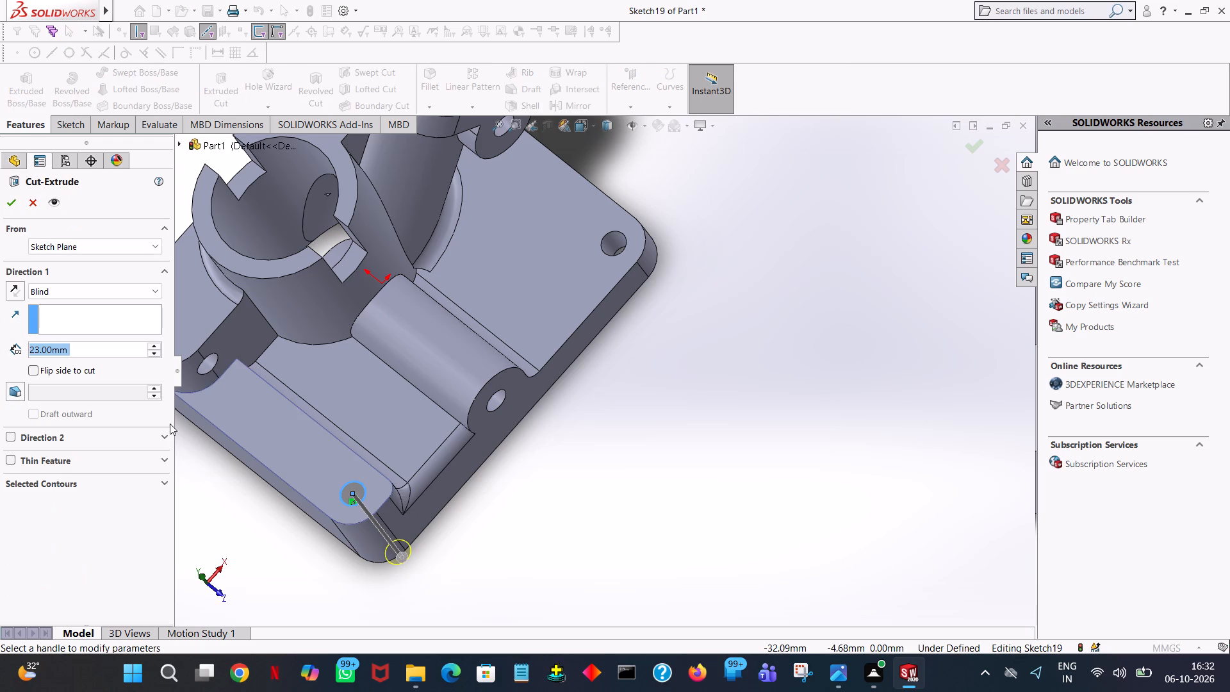
left_click(16, 199)
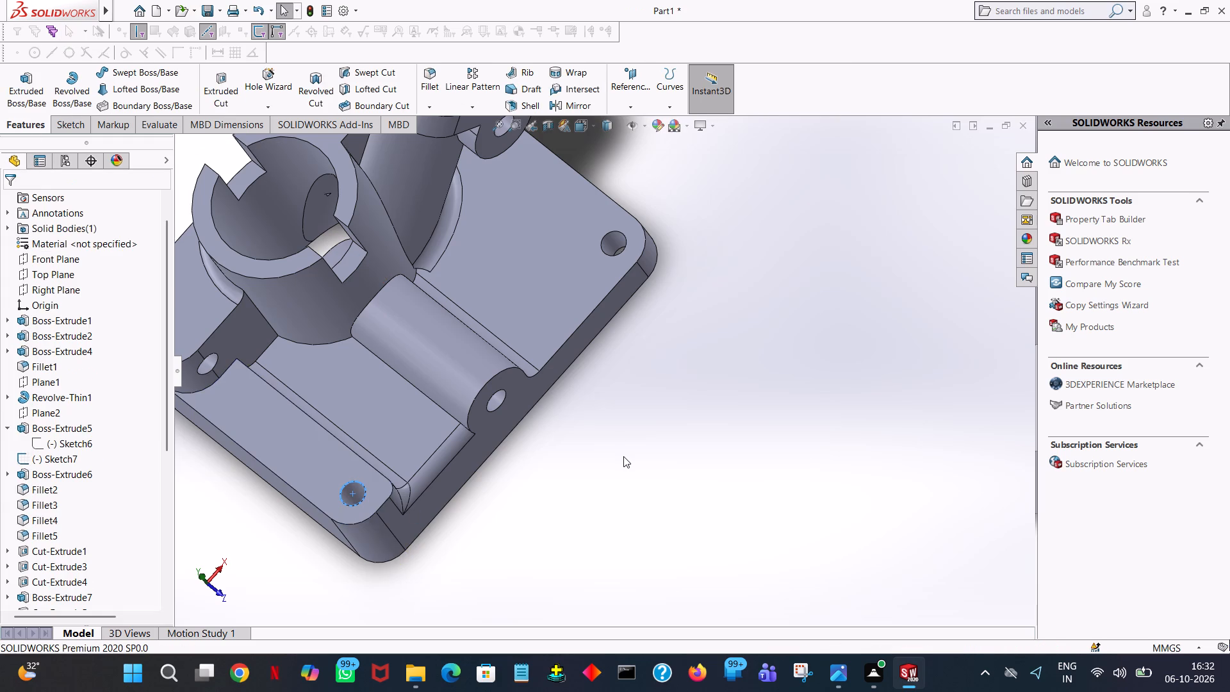
Examine the ledge corner hole and the other base plate holes from the underside and from above.
middle_click_drag(632, 455, 639, 479)
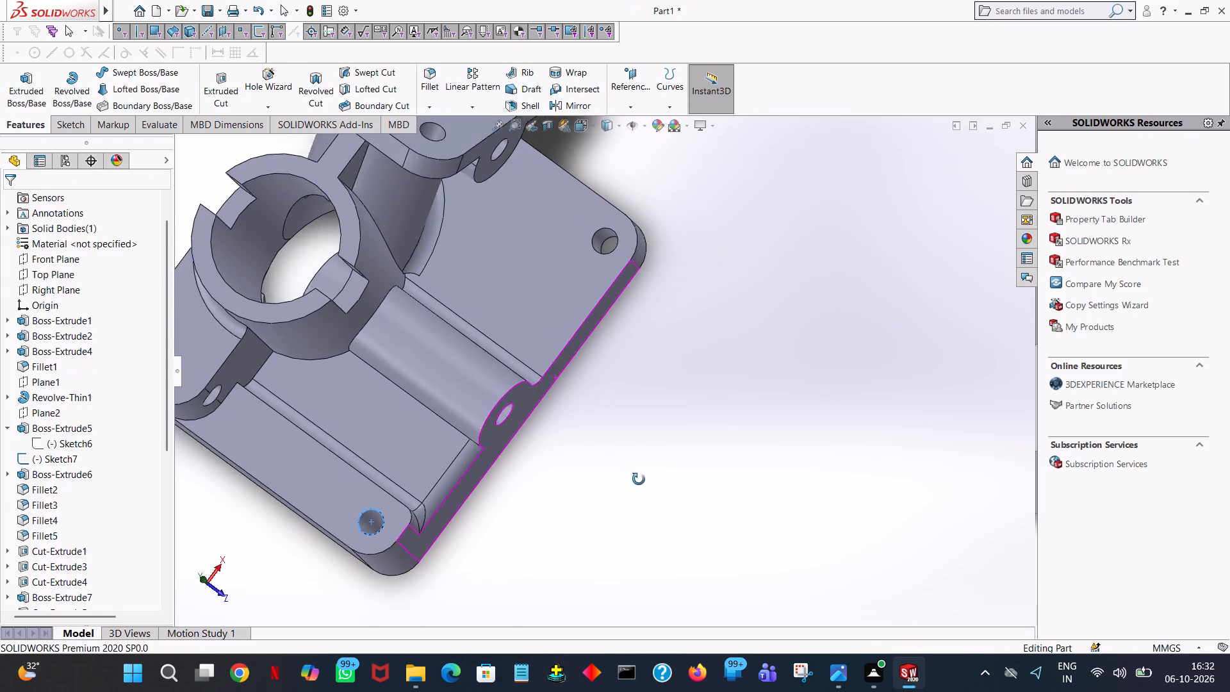
middle_click_drag(639, 479, 539, 452)
middle_click_drag(534, 419, 397, 192)
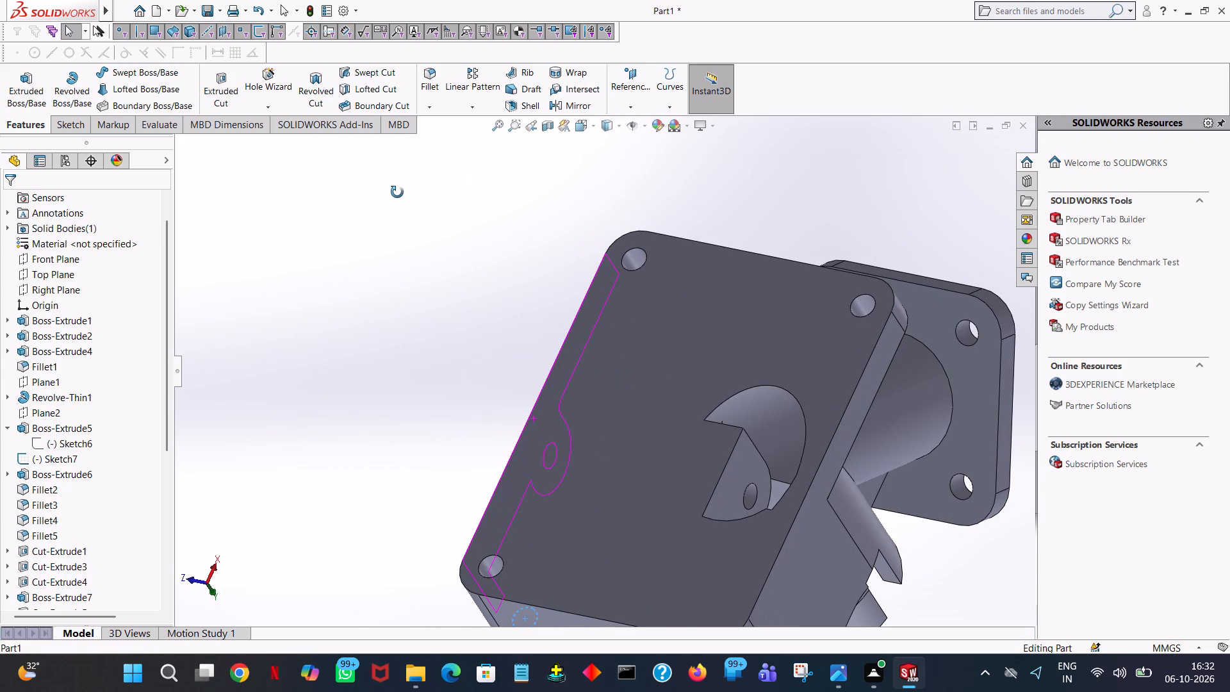
middle_click_drag(397, 192, 447, 342)
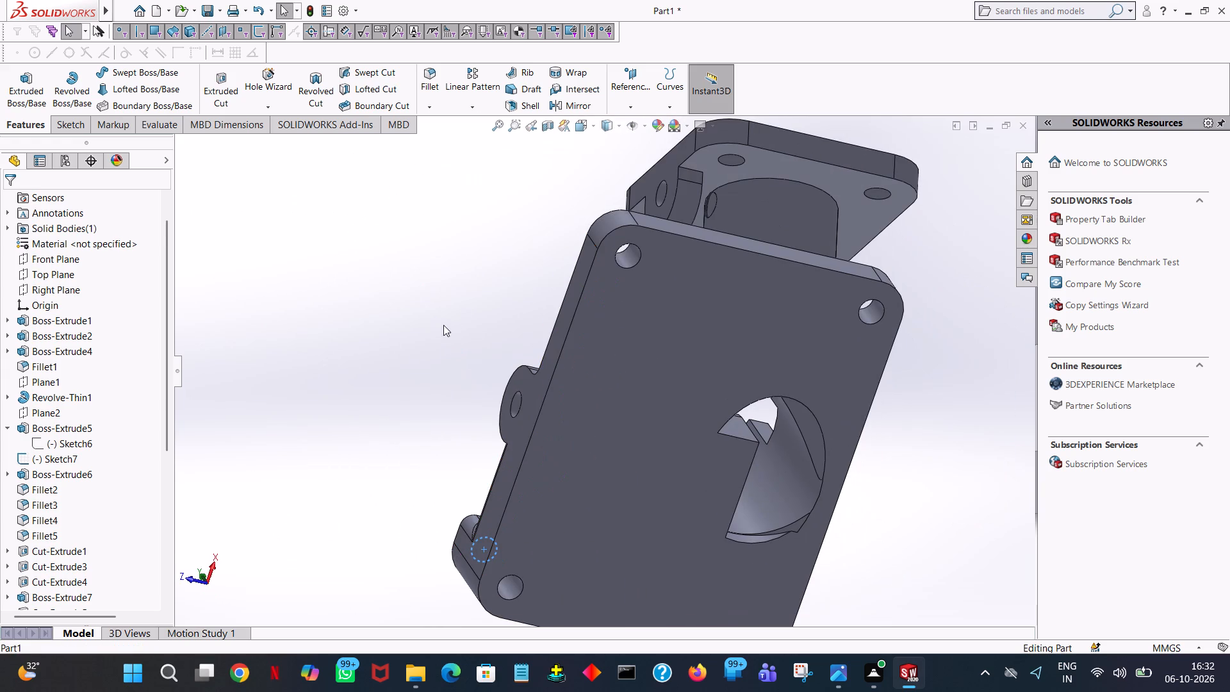
left_click(414, 281)
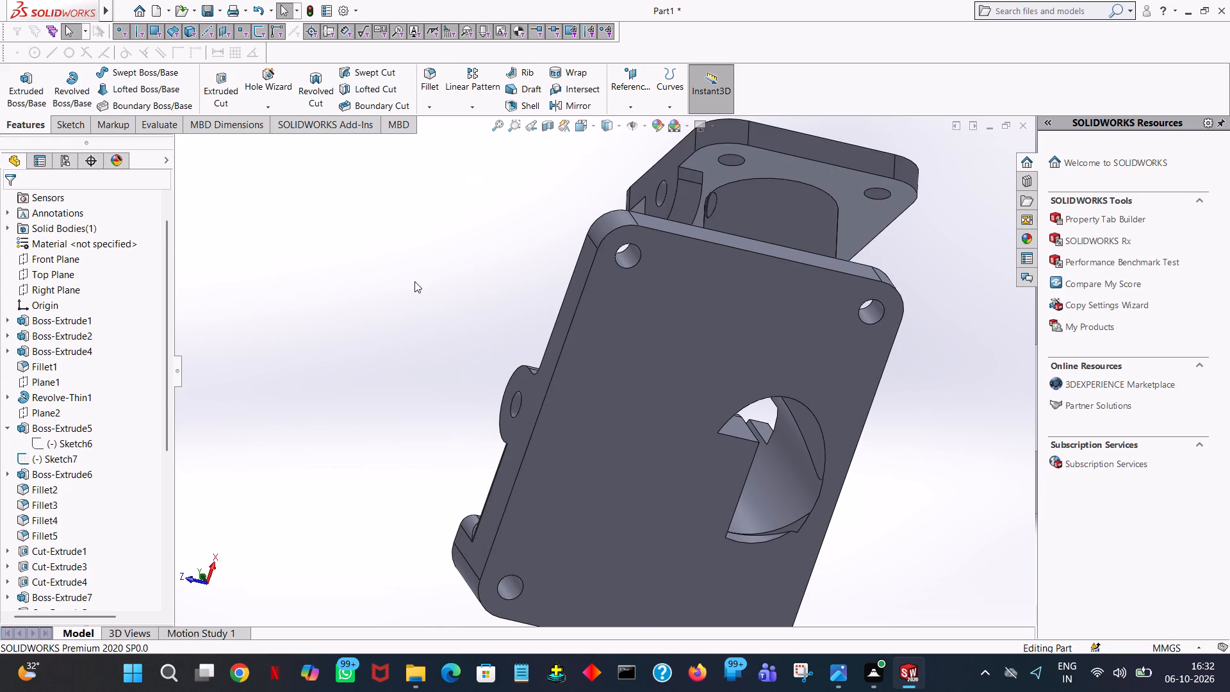
middle_click_drag(414, 282, 530, 414)
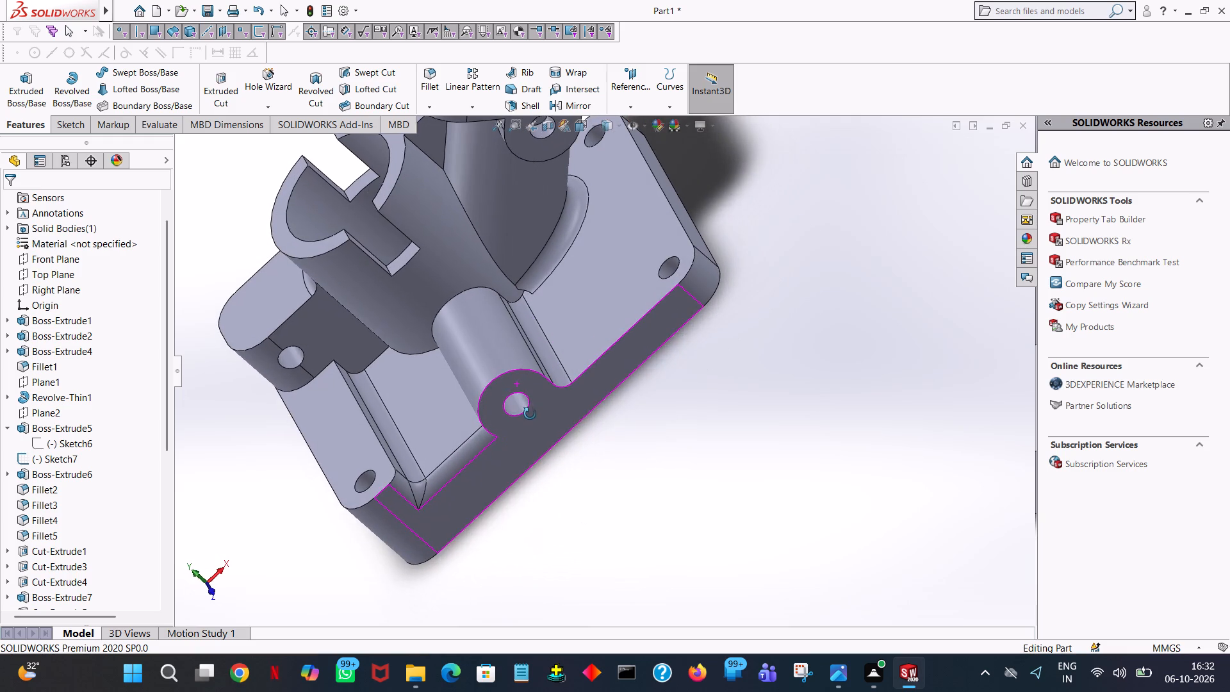
middle_click_drag(530, 414, 531, 414)
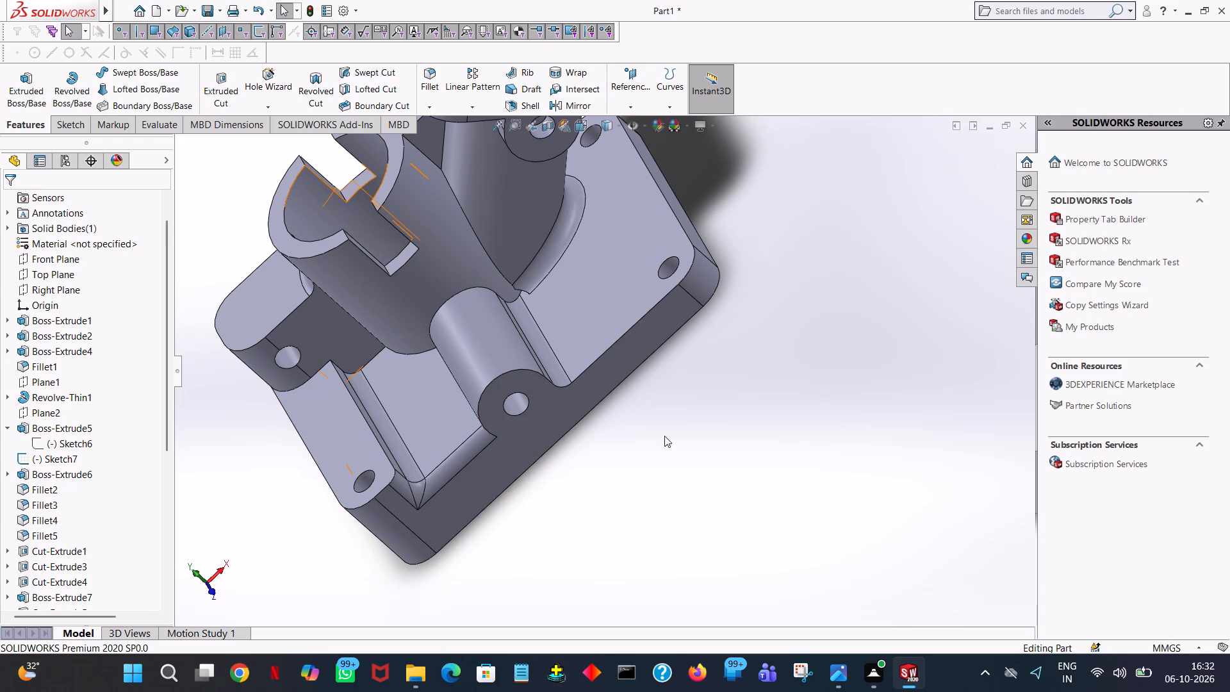
left_click(681, 435)
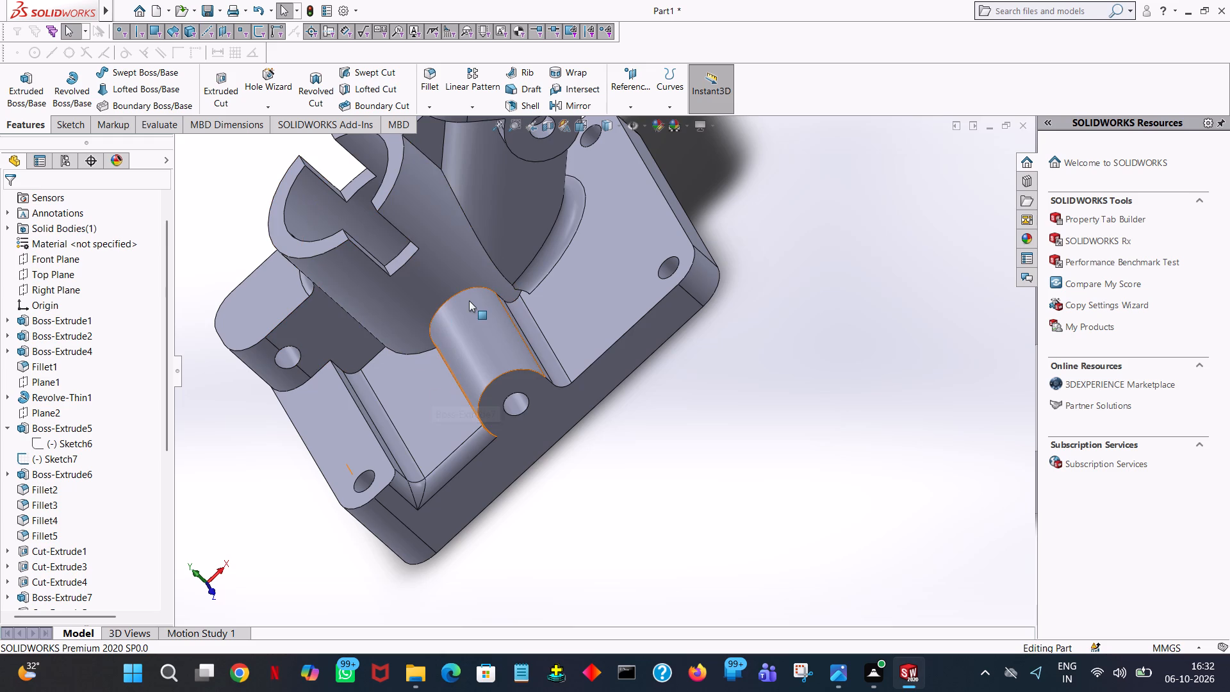
On the slotted vertical tube's top rim face, sketch a 10 mm radius circle centred on the tube's bore.
scroll(469, 301, "down", 4, "ctrl")
scroll(477, 301, "up", 8, "ctrl")
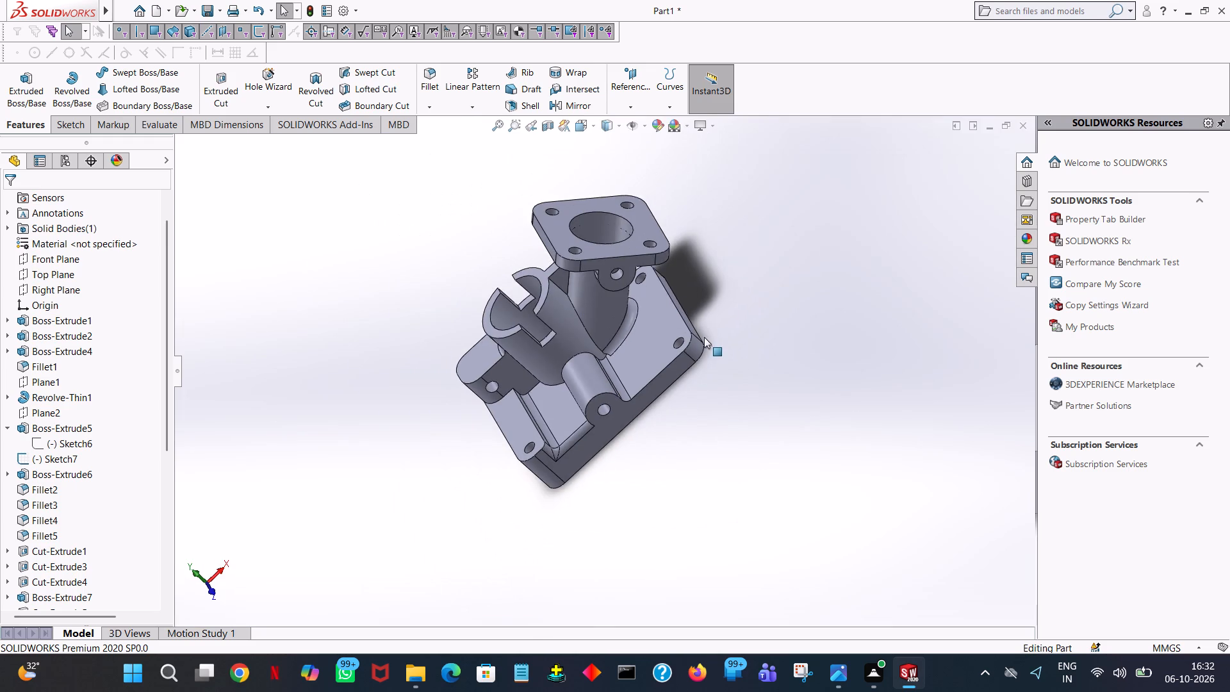
middle_click_drag(704, 337, 834, 275)
left_click(218, 89)
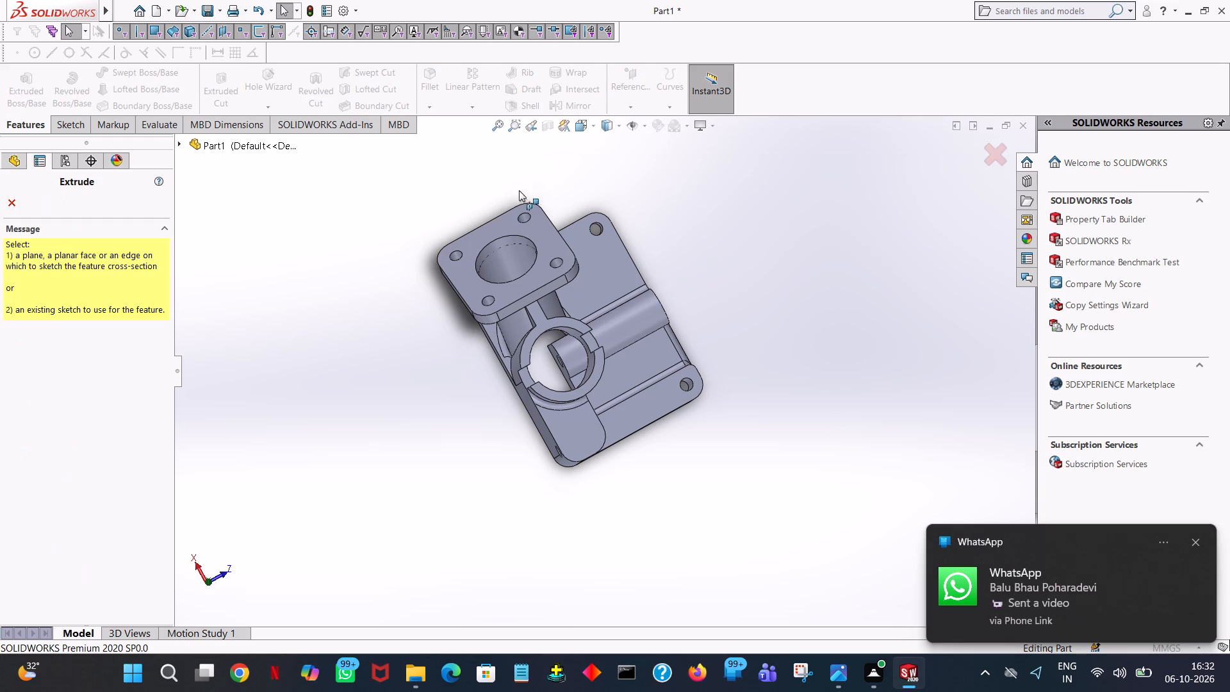
left_click(568, 324)
scroll(568, 324, "down", 8, "ctrl")
scroll(568, 324, "up", 1, "ctrl")
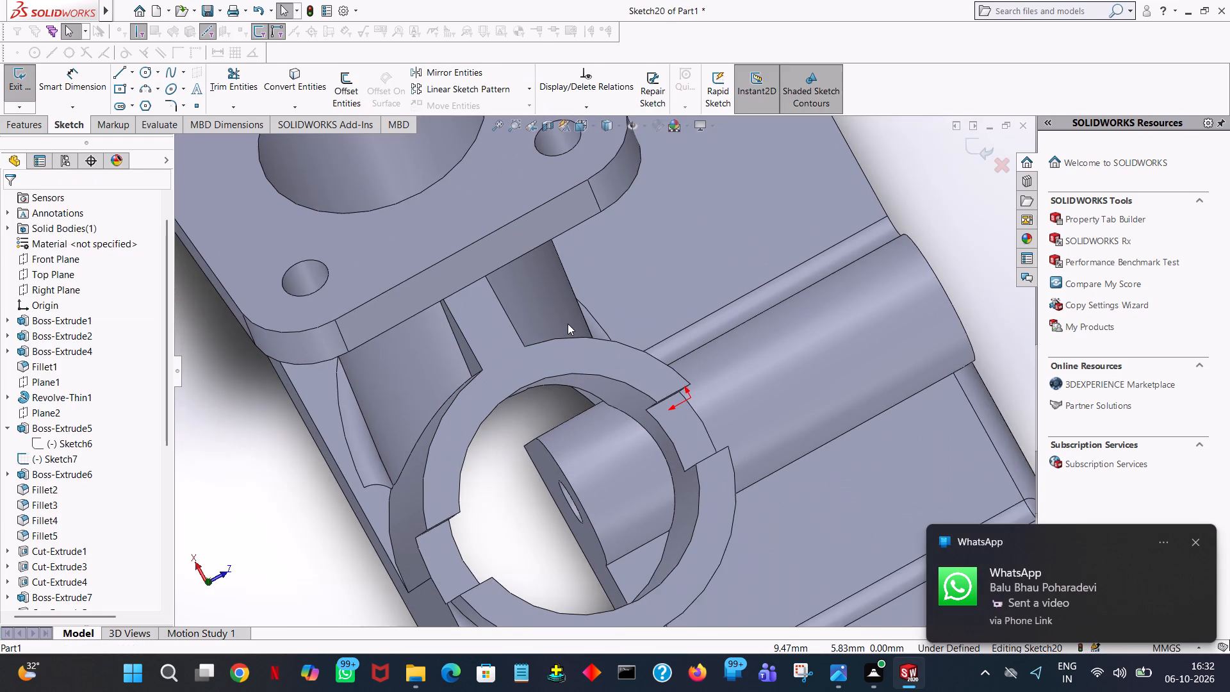
scroll(568, 324, "up", 2, "ctrl")
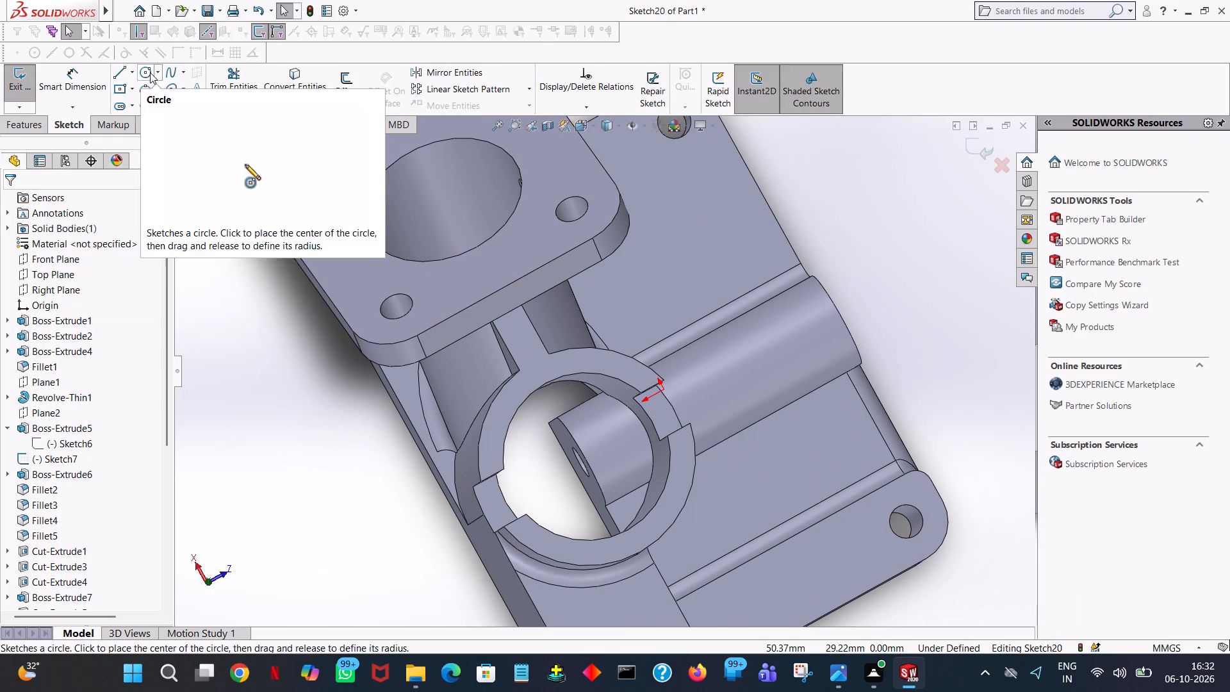
left_click(150, 72)
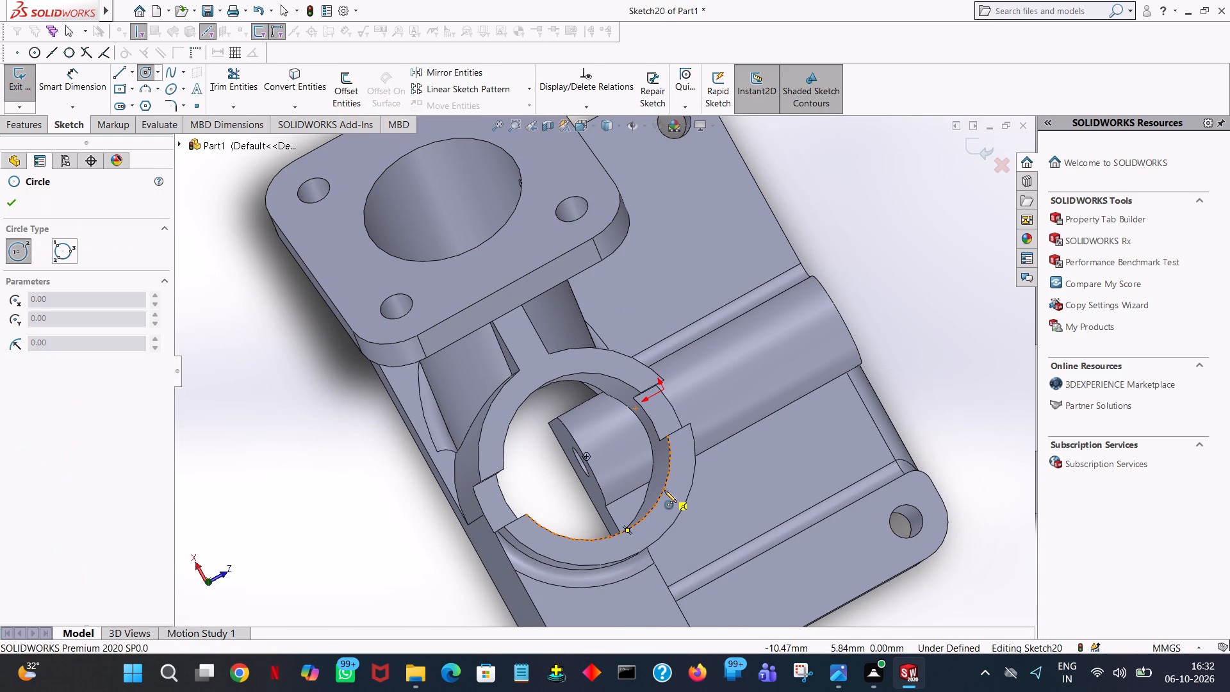
left_click(585, 457)
left_click(582, 374)
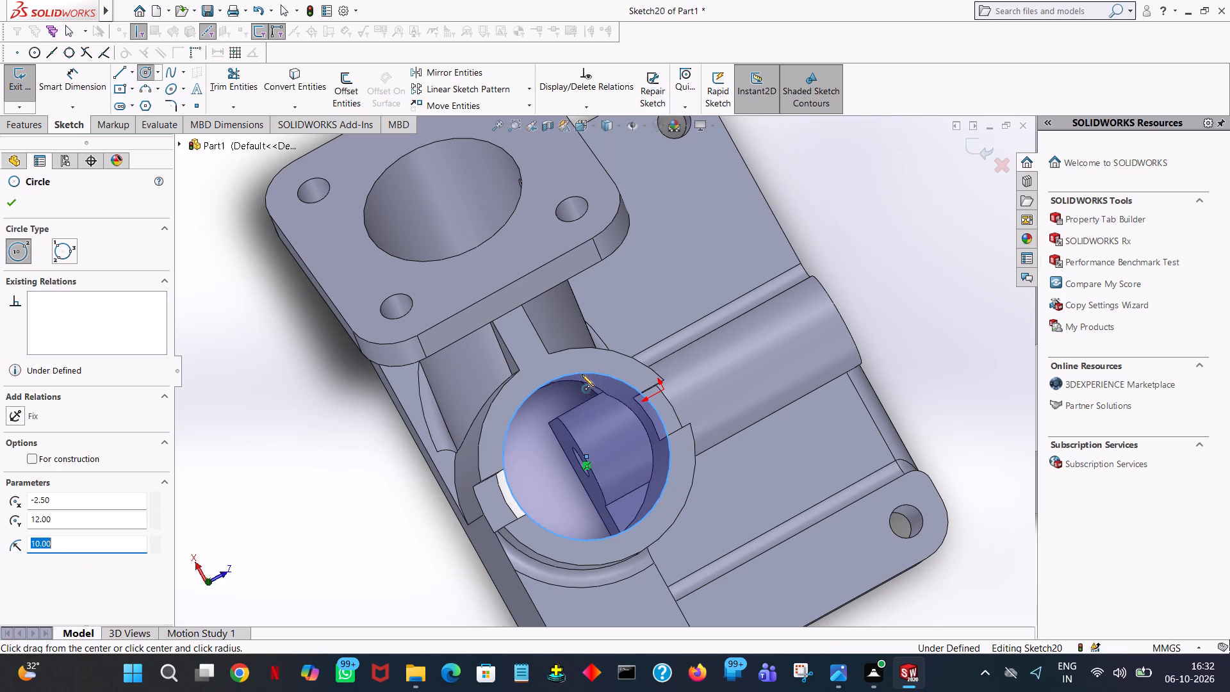
right_click(582, 374)
left_click(612, 387)
Cut the vertical tube's bore through the base plate with a 76 mm blind Extruded Cut of the sketched circle.
left_click(27, 121)
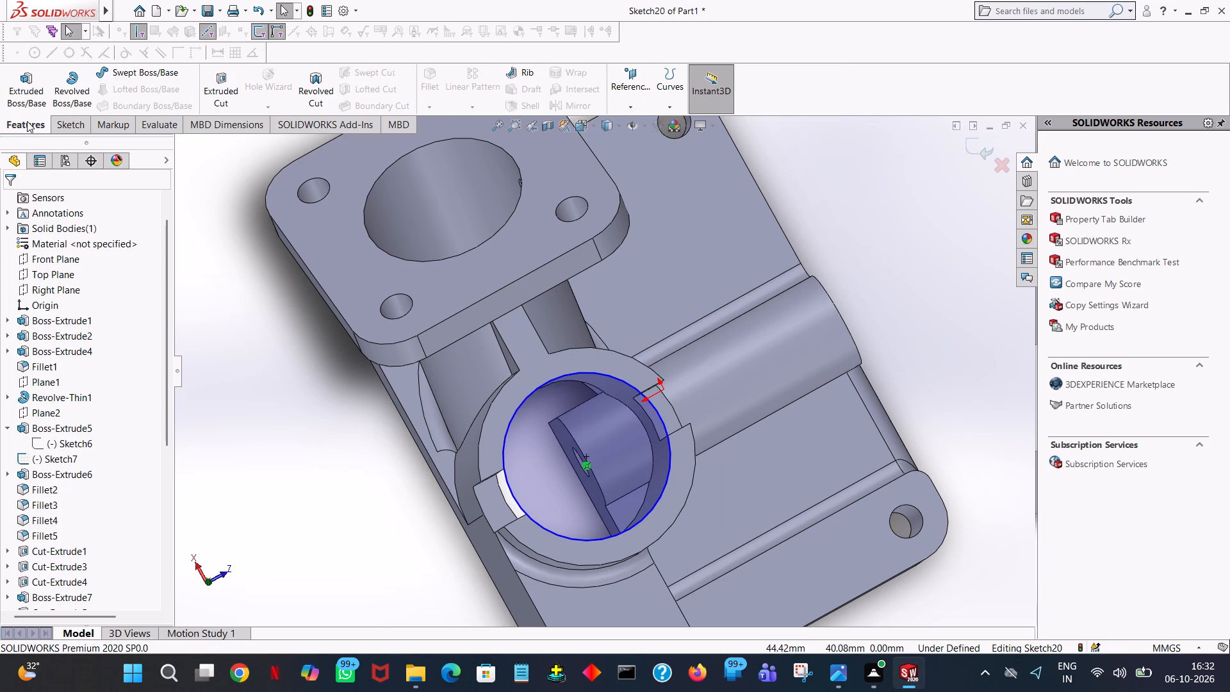
left_click(218, 91)
middle_click_drag(228, 344, 590, 340)
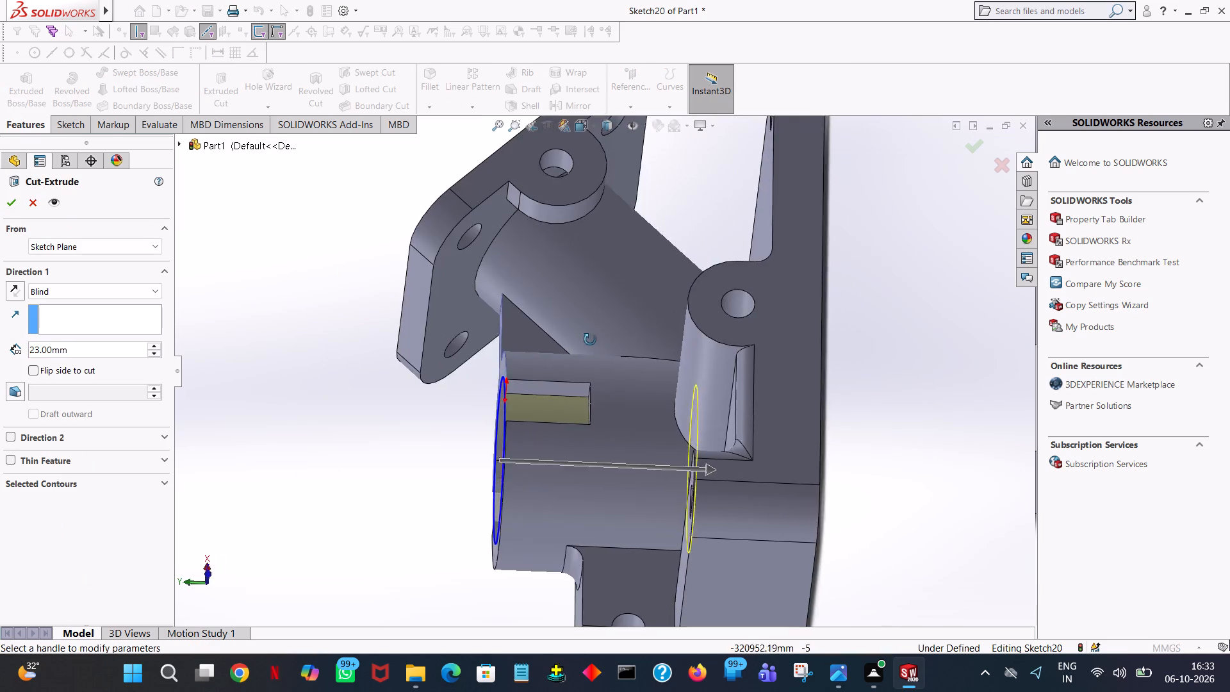
middle_click_drag(590, 340, 532, 417)
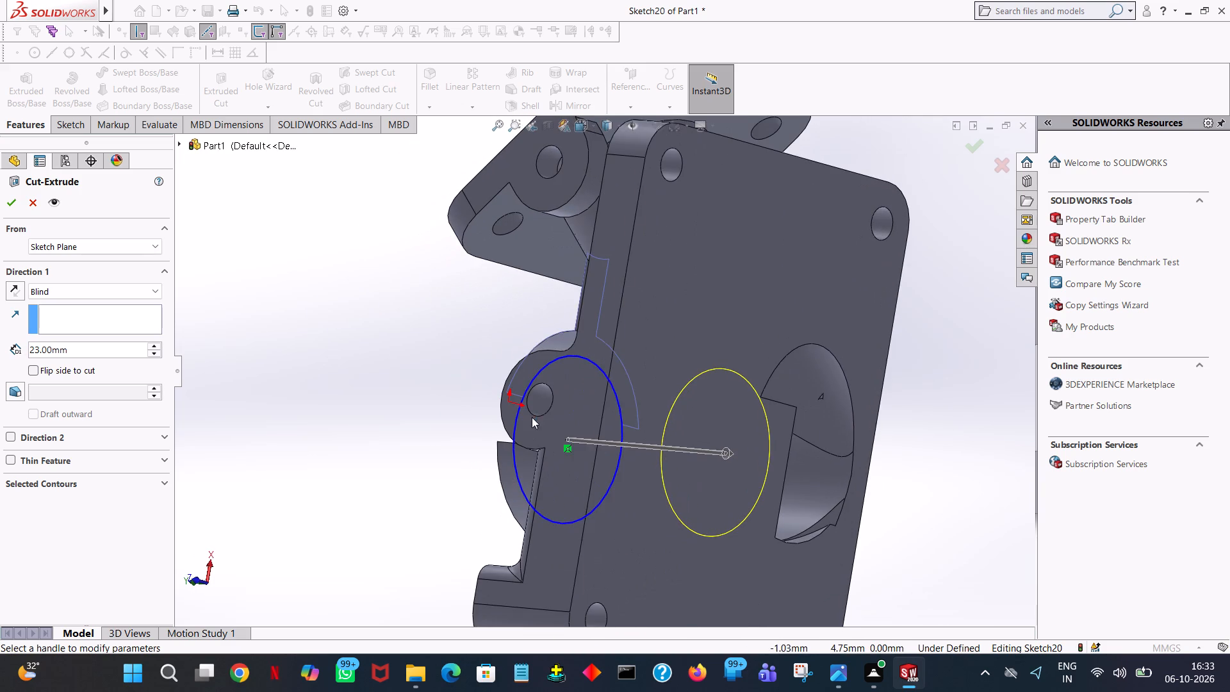
middle_click_drag(625, 403, 609, 408)
middle_click_drag(609, 409, 633, 495)
middle_click_drag(619, 515, 594, 556)
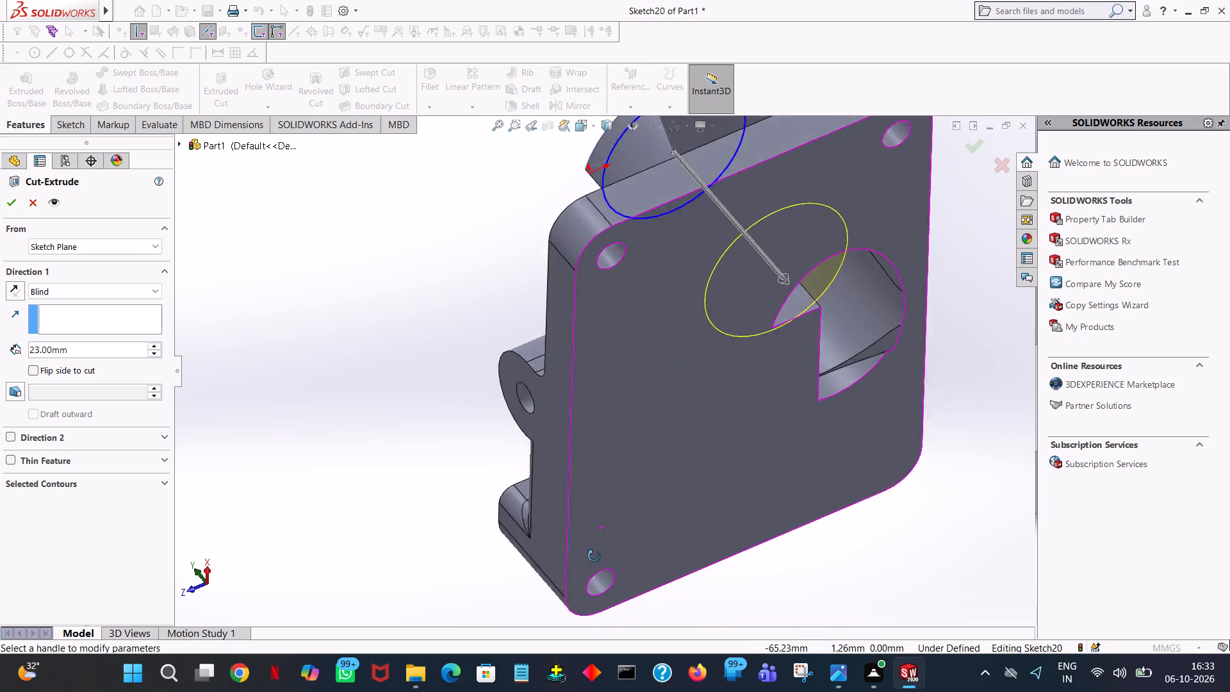
middle_click_drag(594, 556, 702, 550)
left_click_drag(536, 288, 891, 448)
left_click(15, 201)
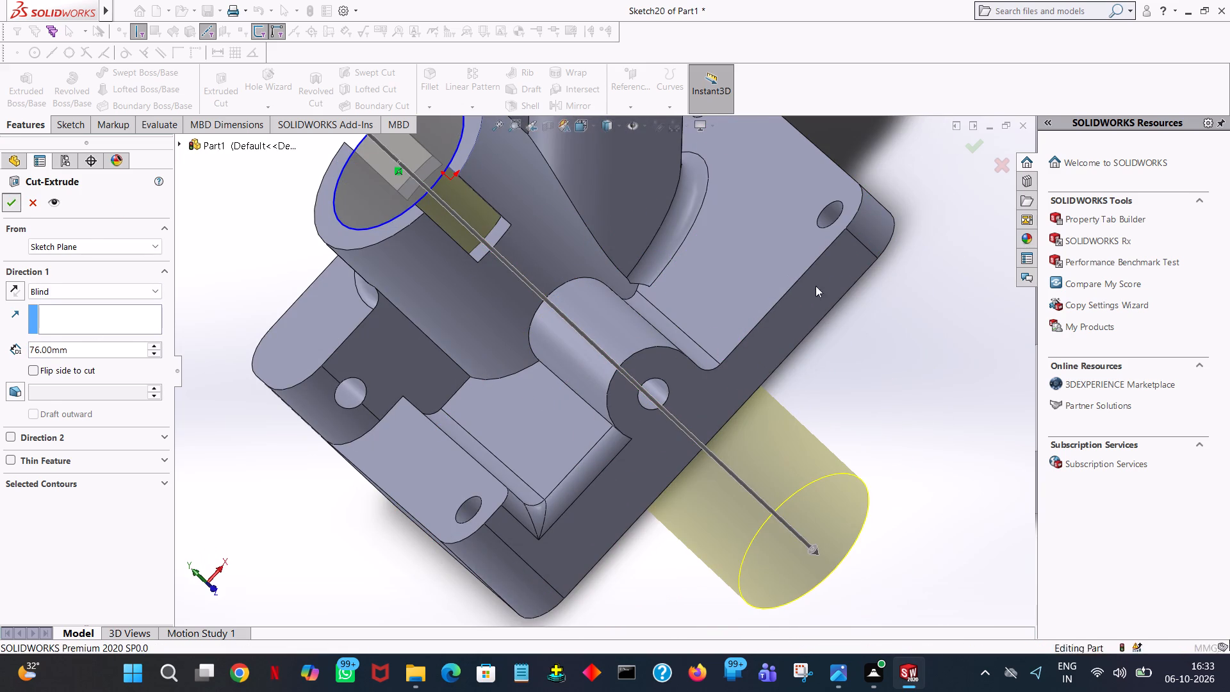
left_click(906, 343)
Examine the finished body from the underside, in isometric view and close to the angled flange.
middle_click_drag(796, 331, 865, 416)
middle_click_drag(858, 417, 888, 367)
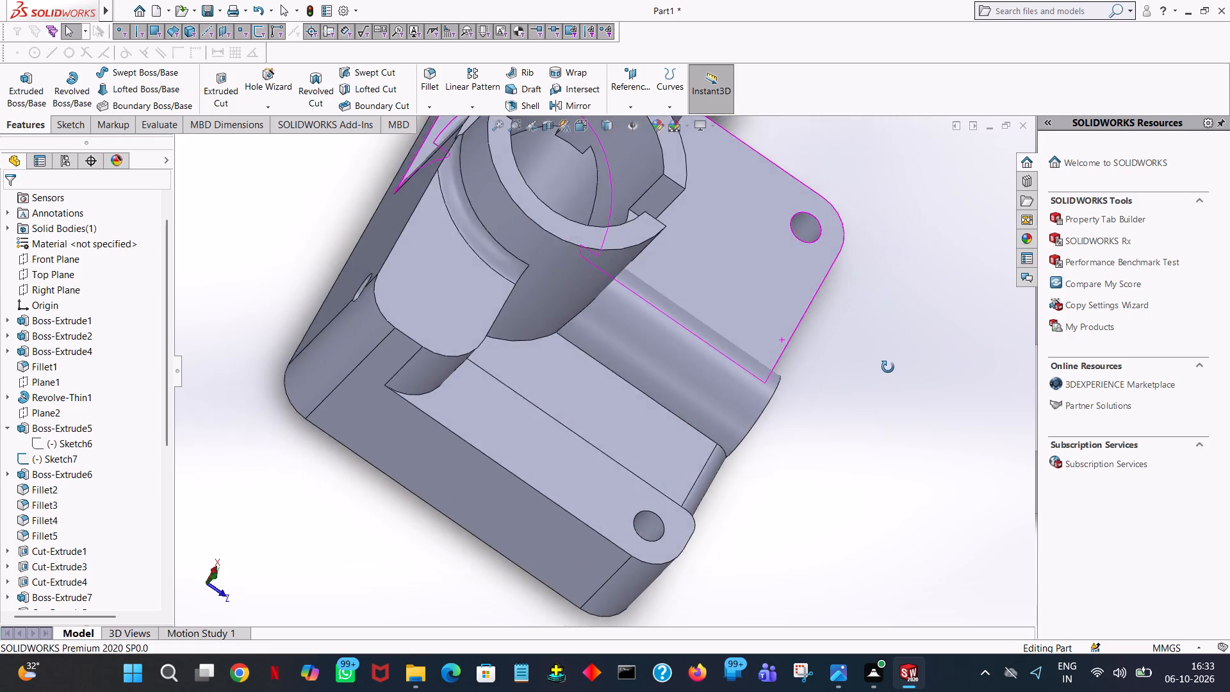
middle_click_drag(888, 367, 1079, 279)
middle_click_drag(1053, 334, 1013, 381)
middle_click_drag(992, 392, 911, 420)
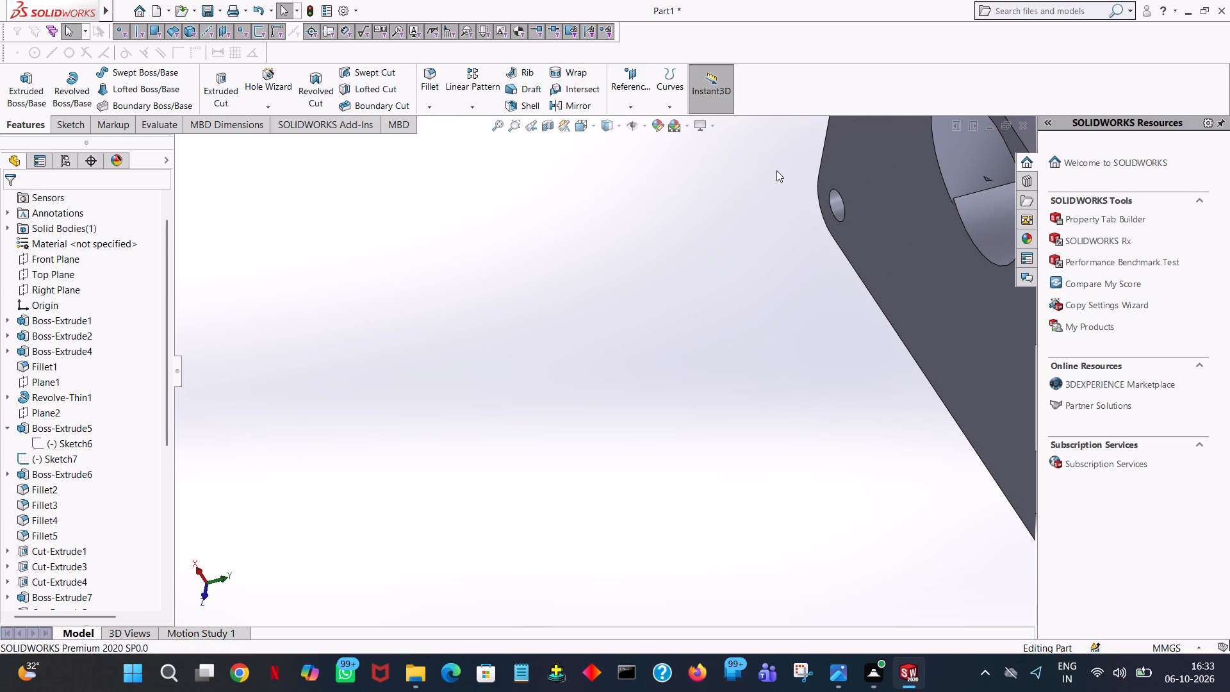
key("ctrl+7")
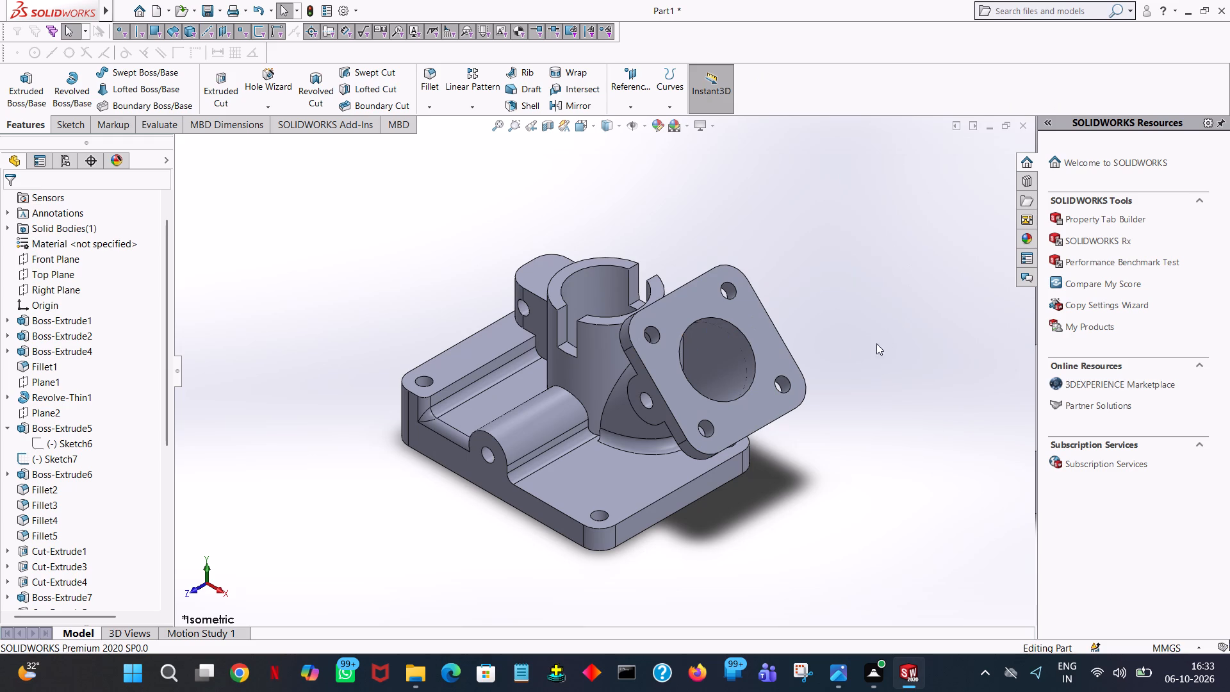
middle_click_drag(860, 329, 901, 297)
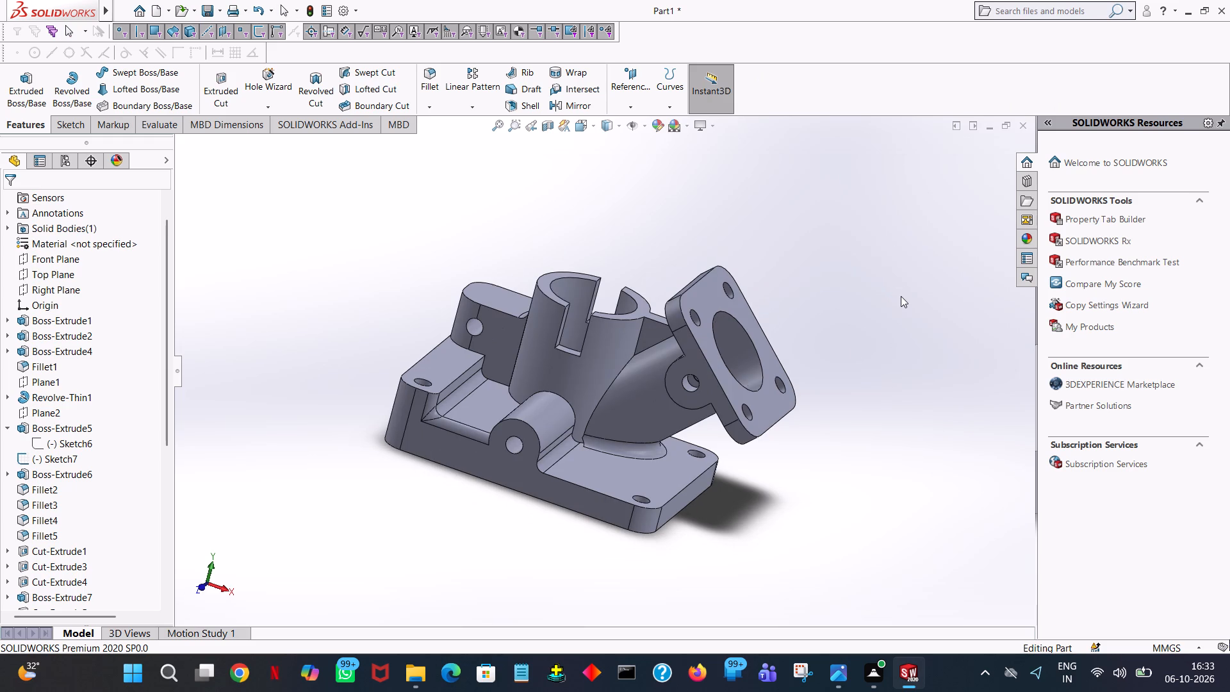
middle_click(906, 284)
scroll(906, 284, "down", 4, "ctrl")
scroll(906, 284, "up", 1, "ctrl")
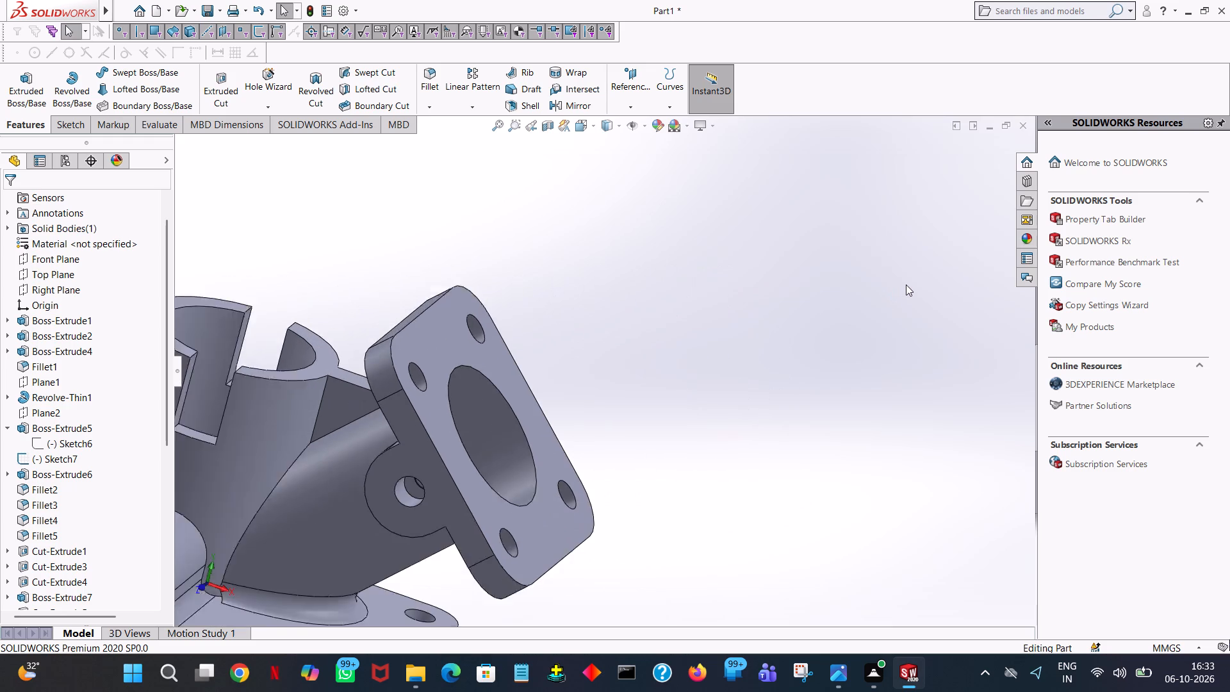
scroll(906, 284, "up", 3, "ctrl")
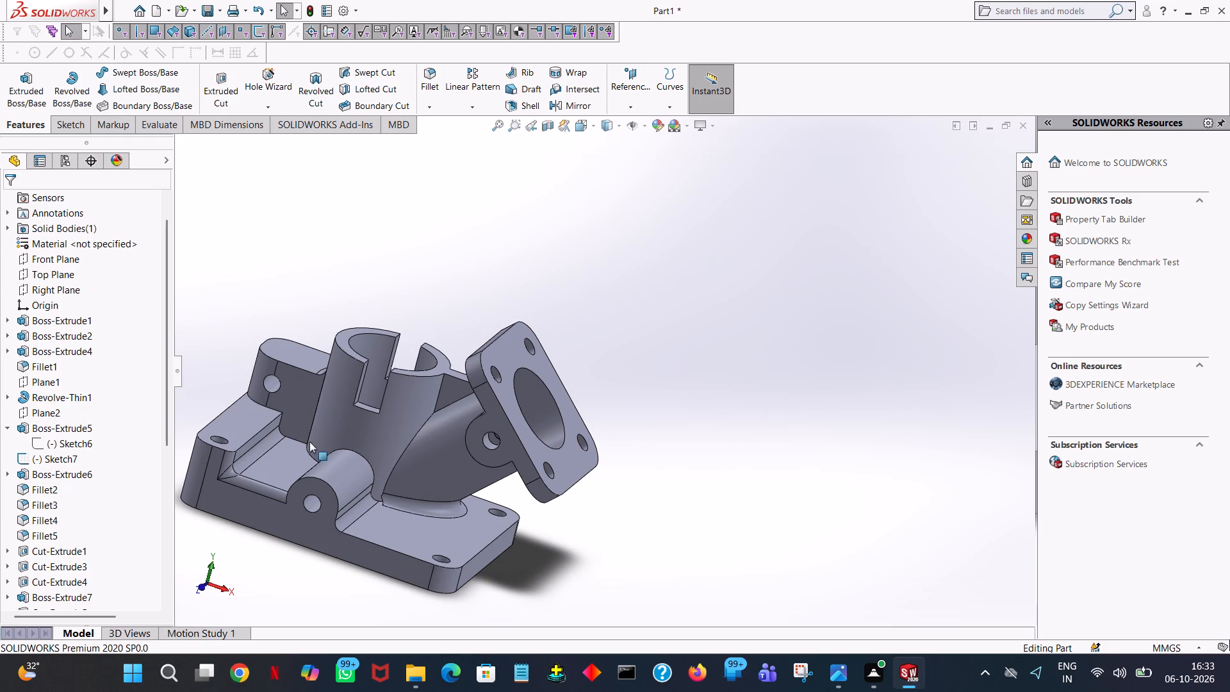
On the angled flange's outer face, sketch a circle of about 9.8 mm radius centred on the flange's central opening.
left_click(500, 124)
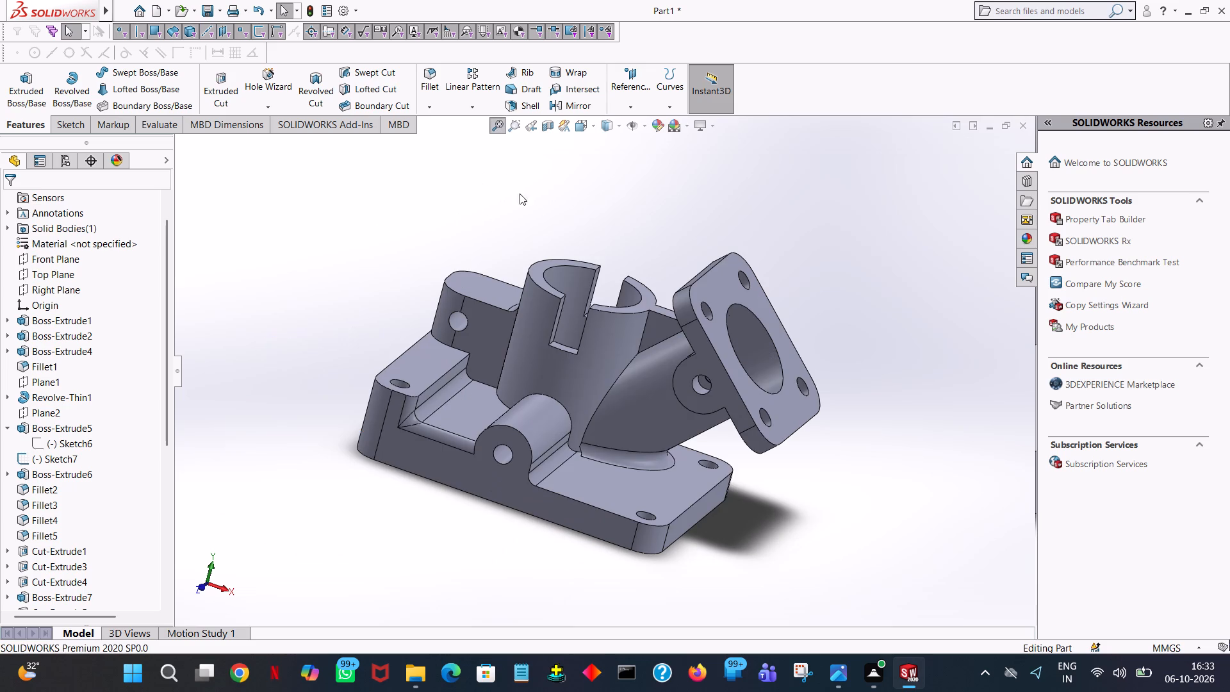
middle_click_drag(762, 525, 557, 459)
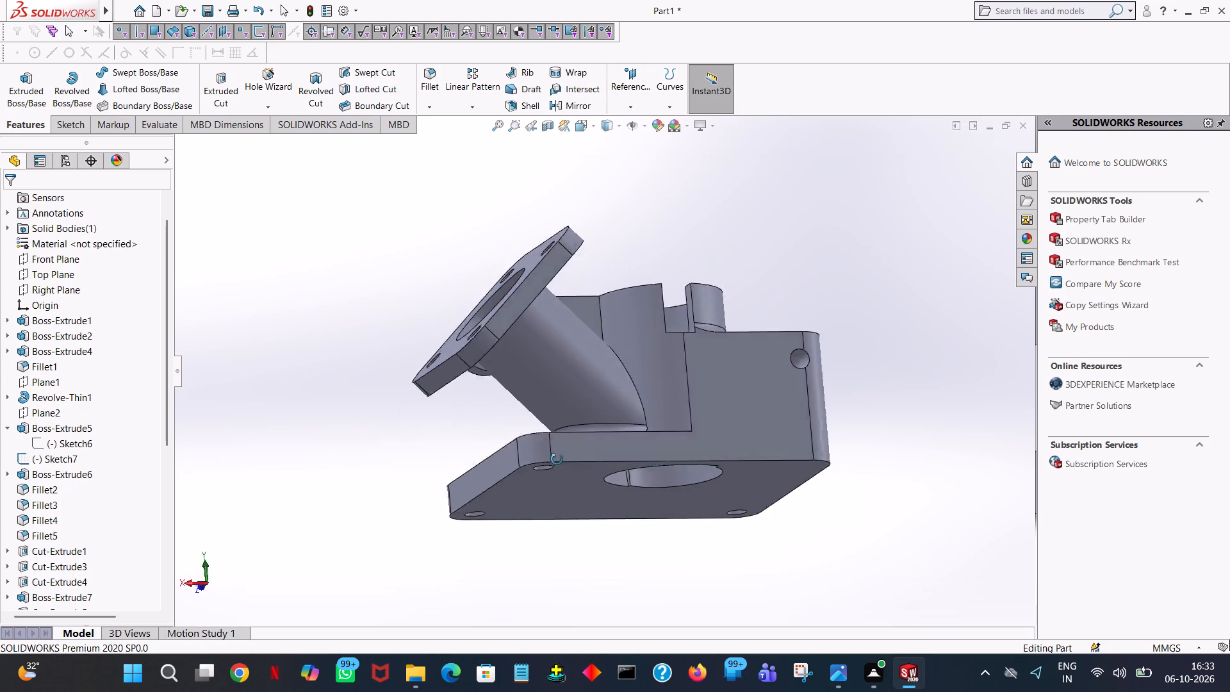
middle_click_drag(557, 459, 608, 691)
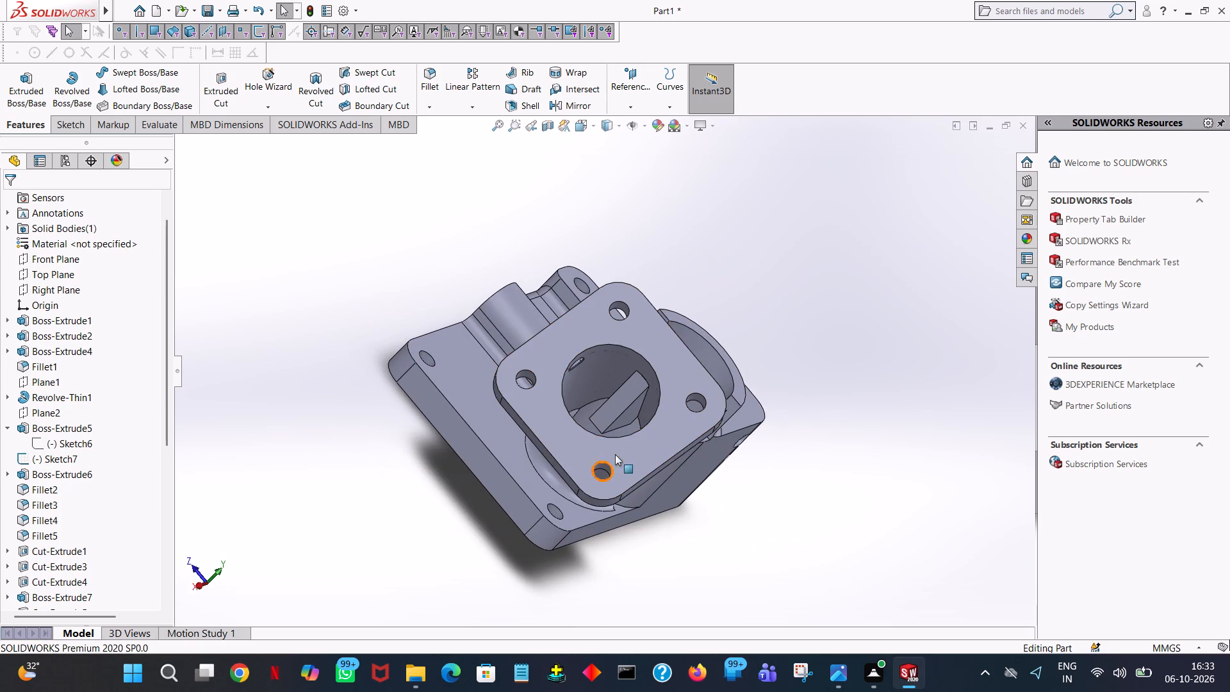
middle_click_drag(767, 495, 769, 532)
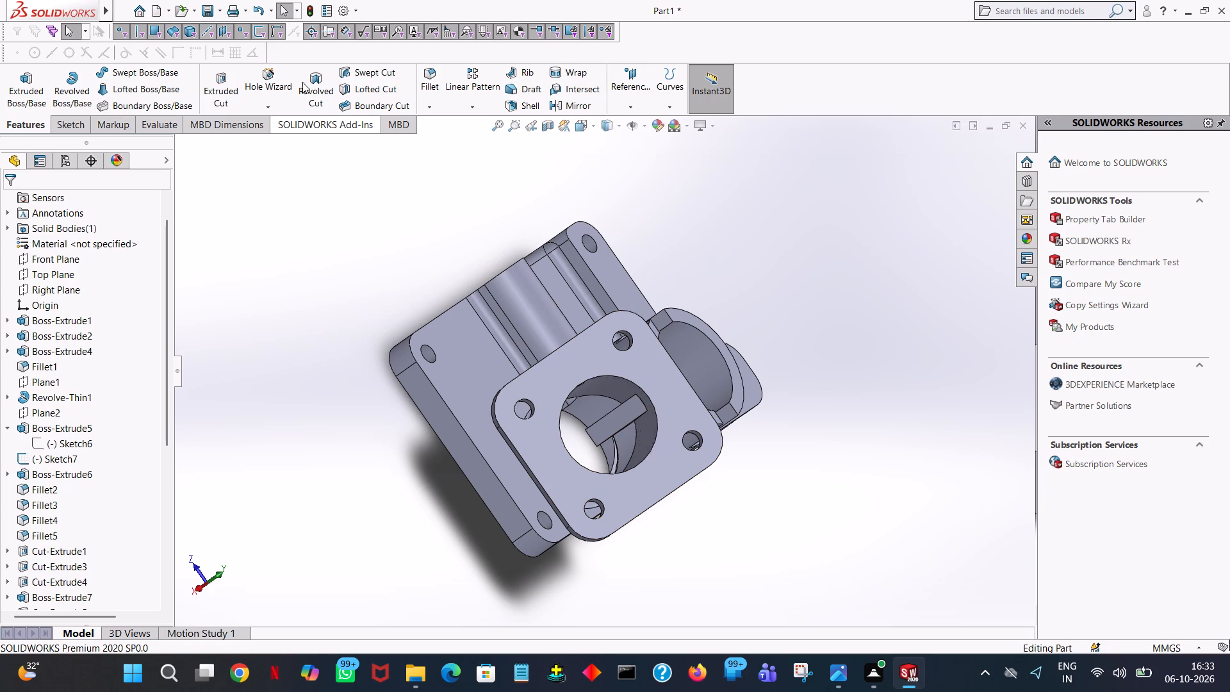
left_click(231, 81)
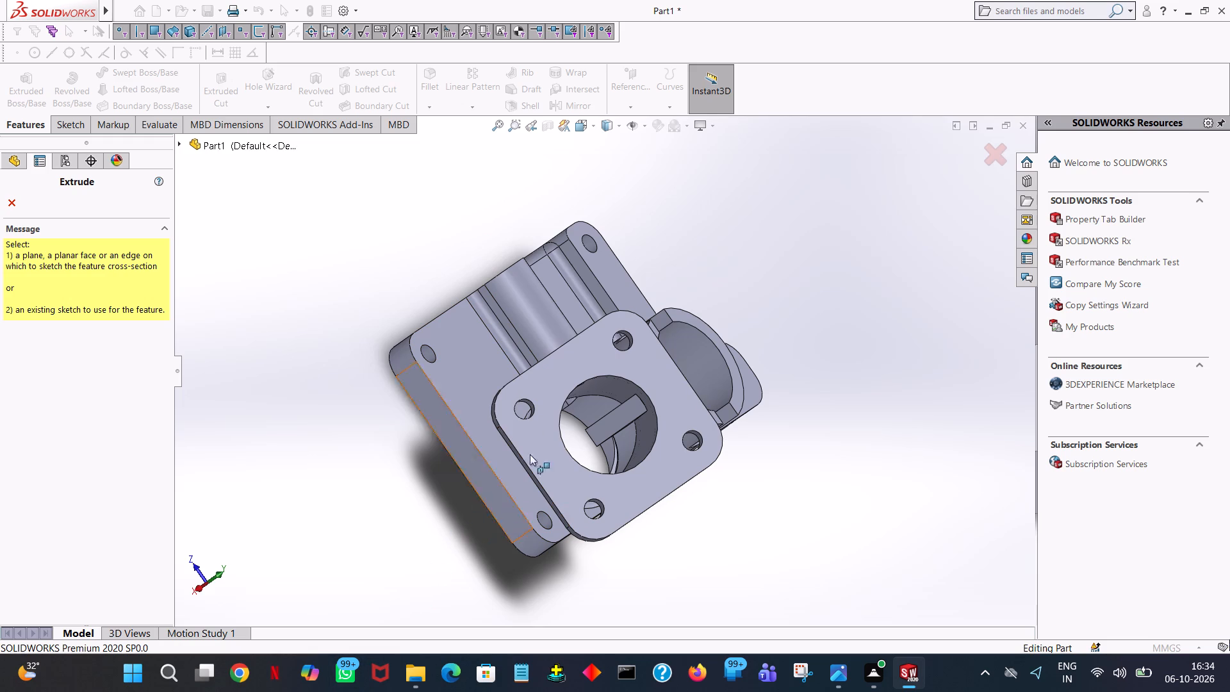
left_click(612, 368)
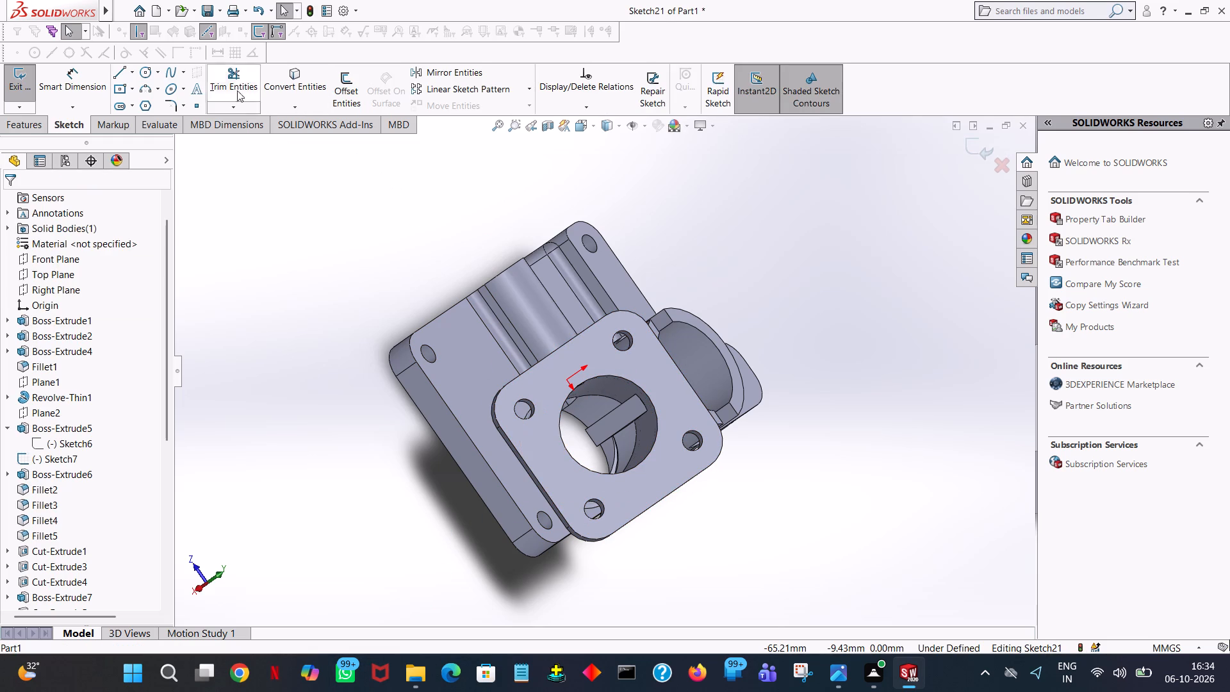
left_click(142, 69)
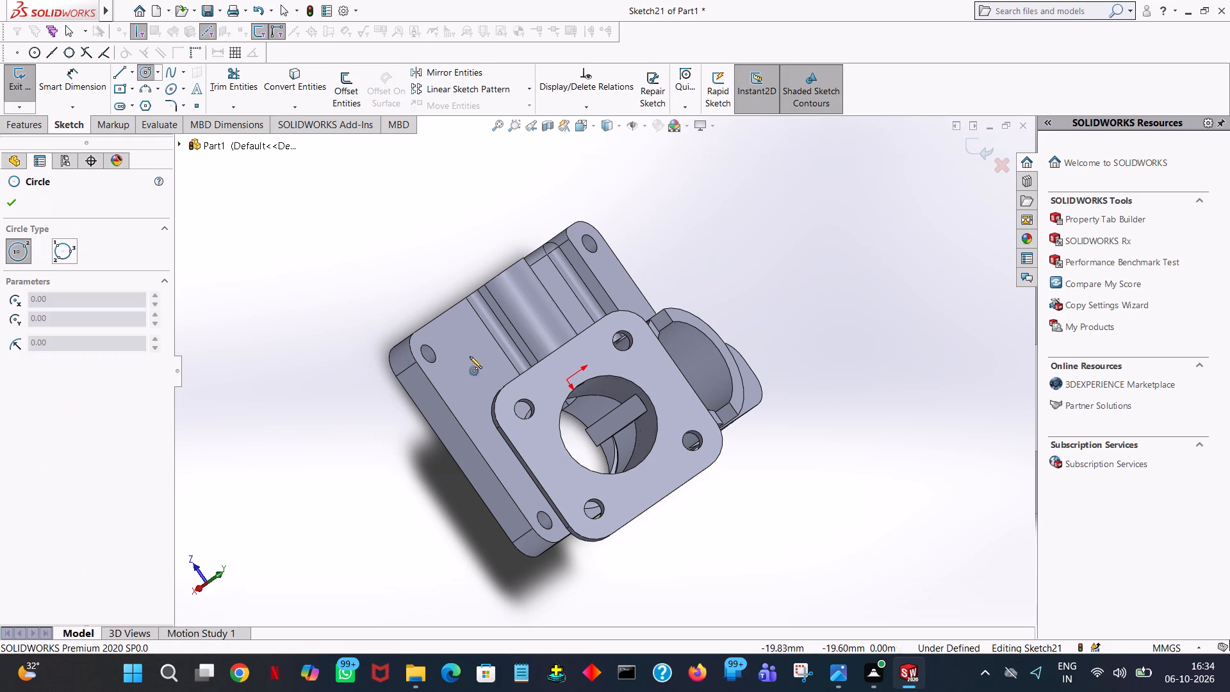
left_click(610, 425)
left_click(611, 377)
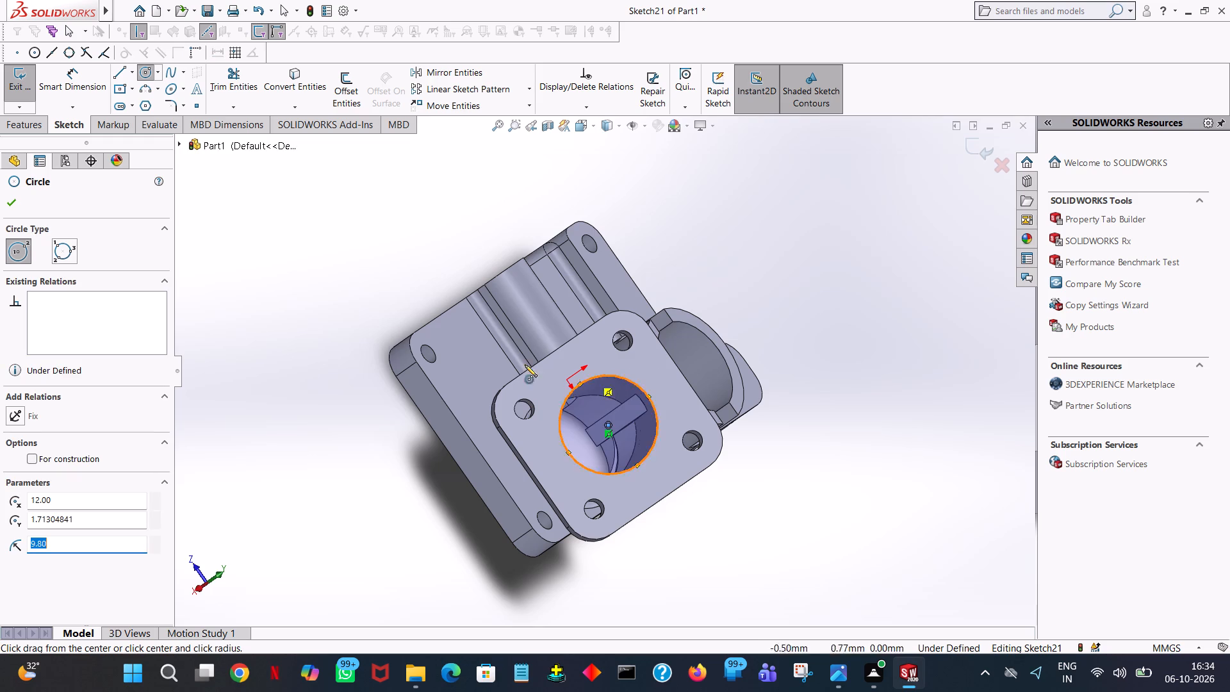
left_click(20, 200)
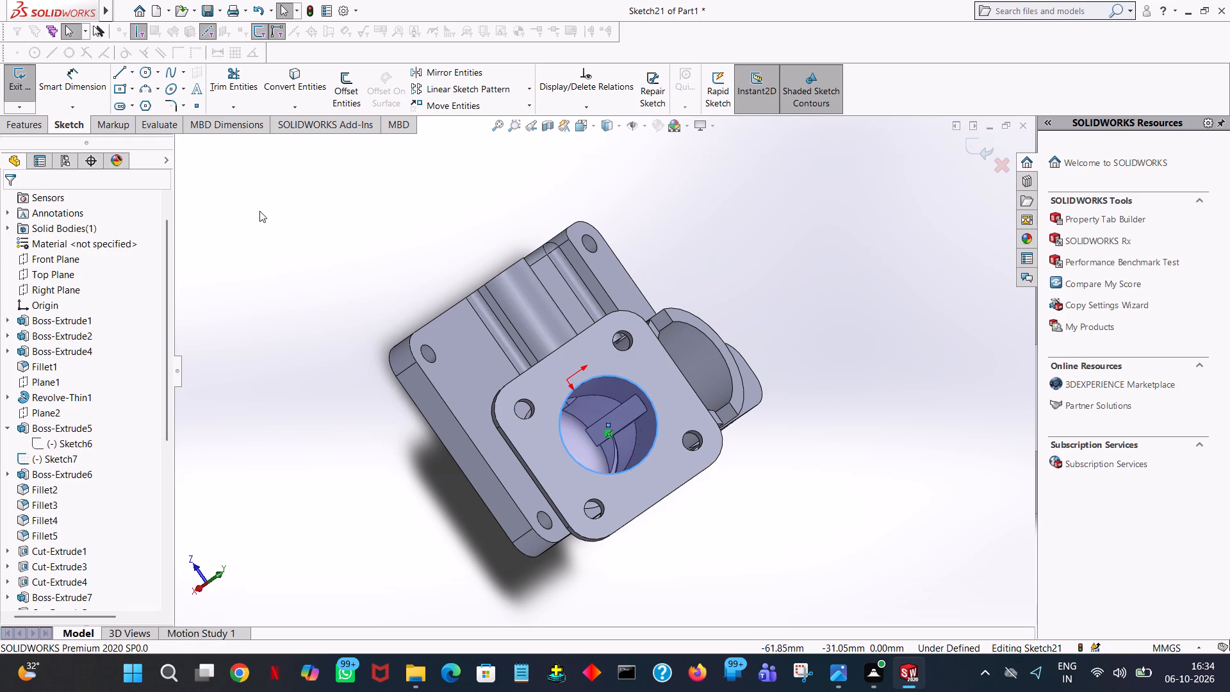
Cut the angled port's bore through the body with a 76 mm blind Extruded Cut of the sketched circle.
middle_click_drag(272, 232, 377, 240)
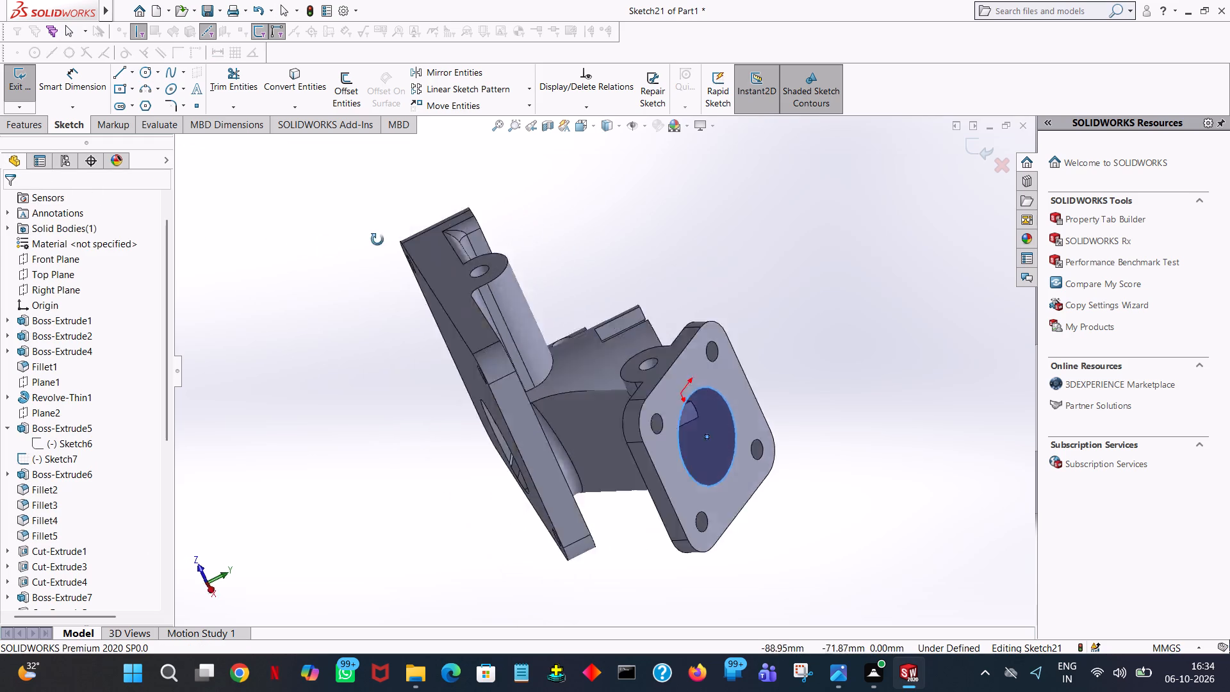
middle_click_drag(377, 240, 417, 472)
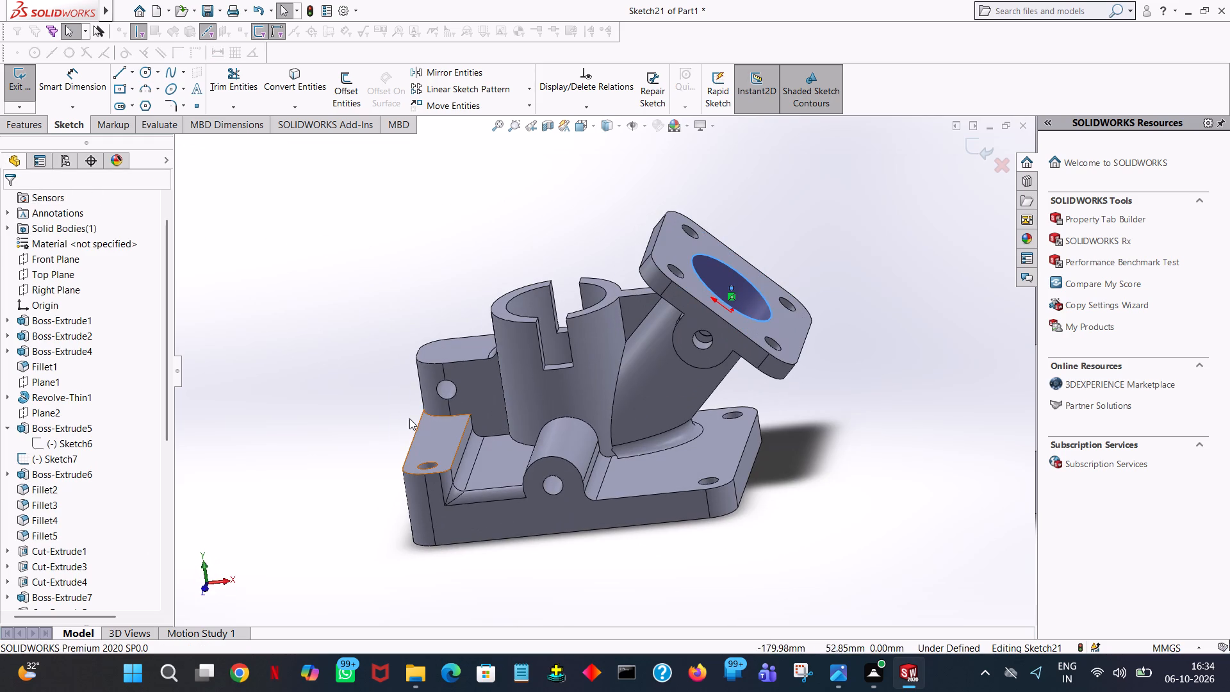
left_click(5, 120)
left_click(222, 97)
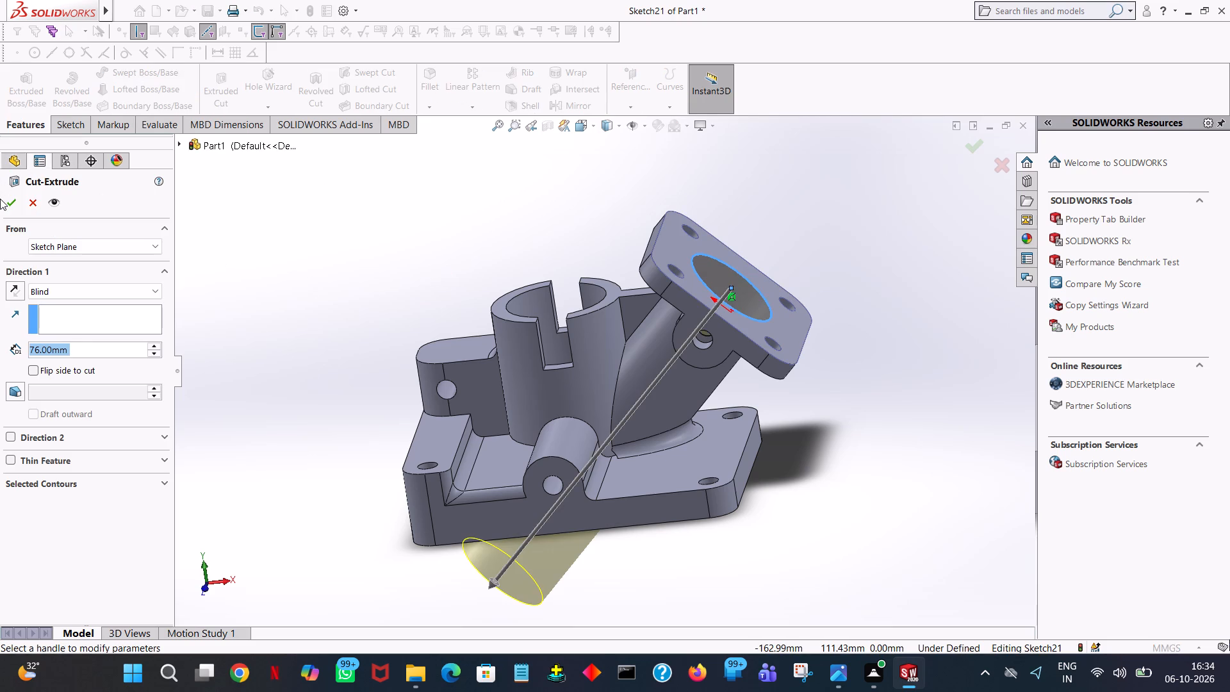
left_click(0, 199)
left_click(6, 201)
Examine the cut bores and the body from above, from the underside and from the sides.
left_click(585, 202)
middle_click_drag(585, 201, 590, 257)
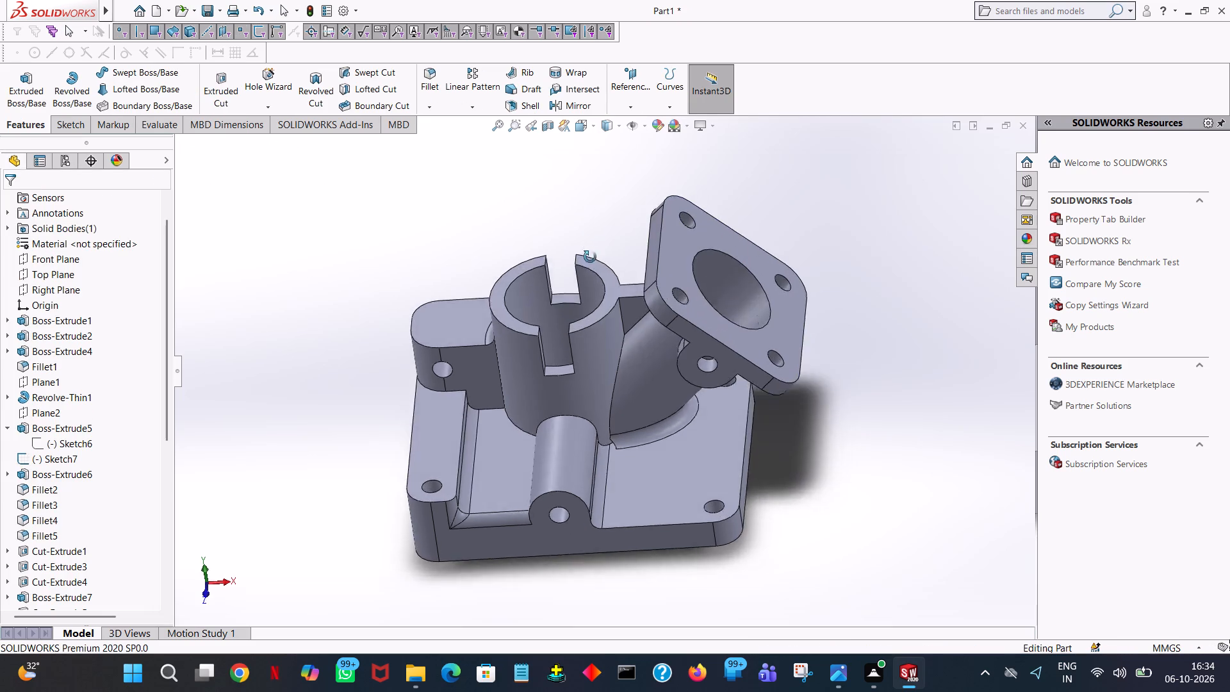
middle_click_drag(590, 257, 870, 342)
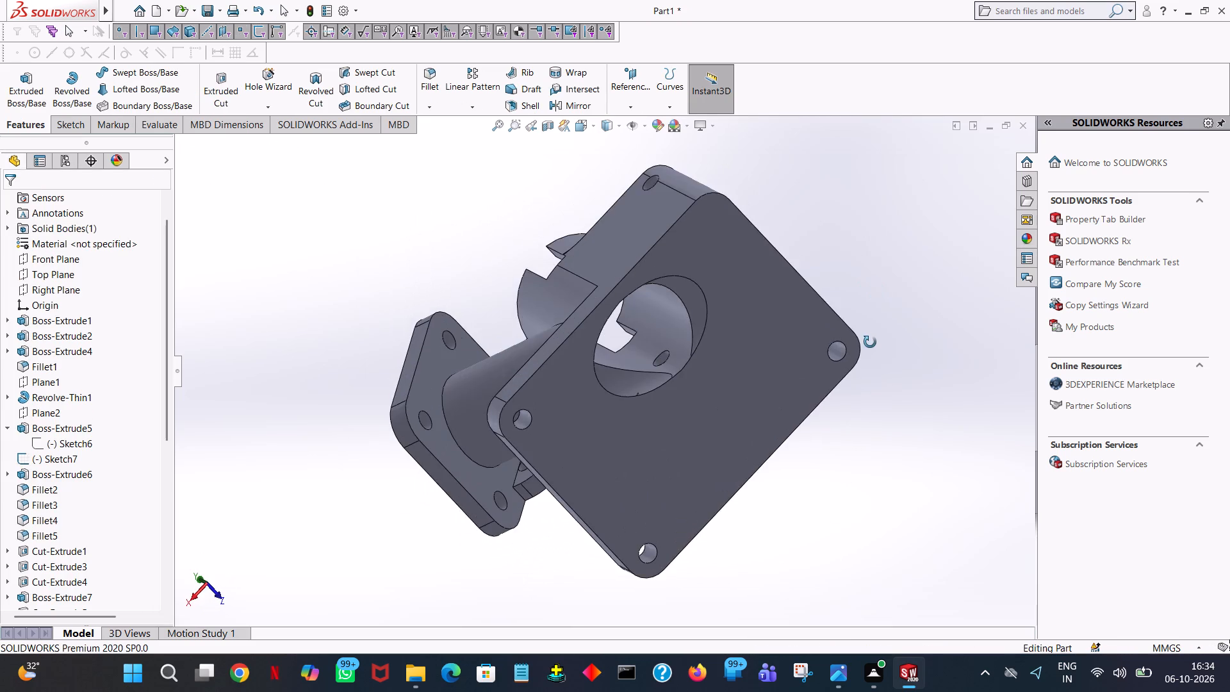
middle_click_drag(870, 342, 857, 622)
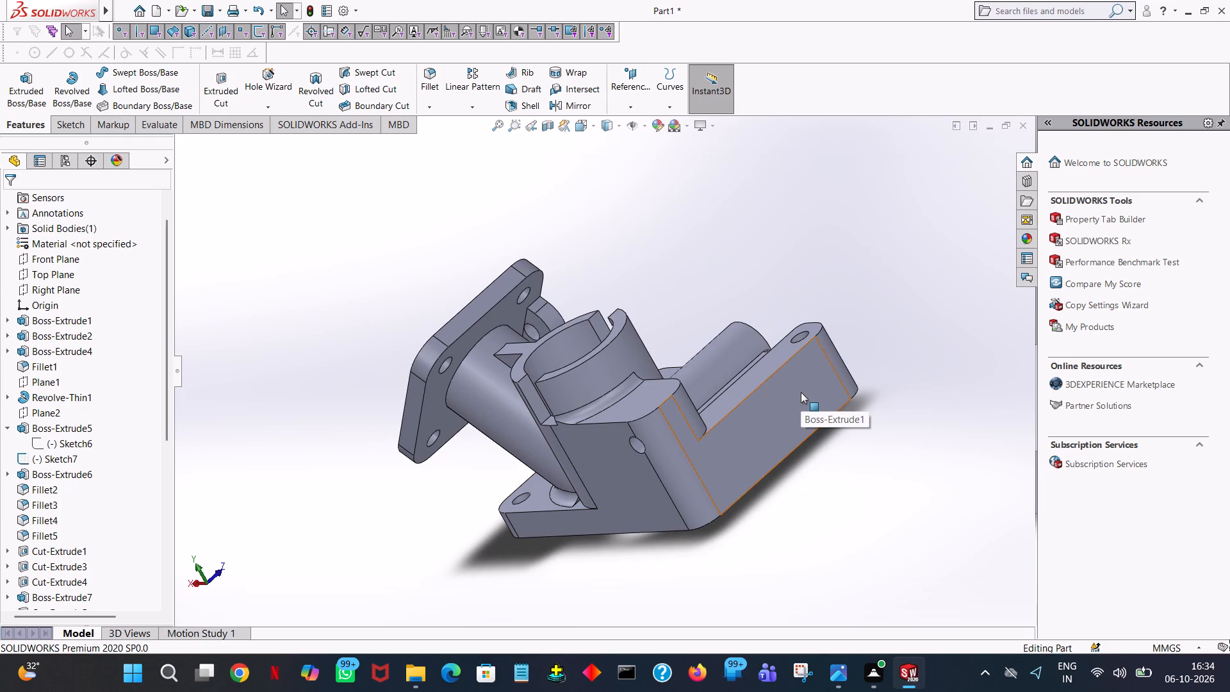
middle_click_drag(838, 424, 714, 497)
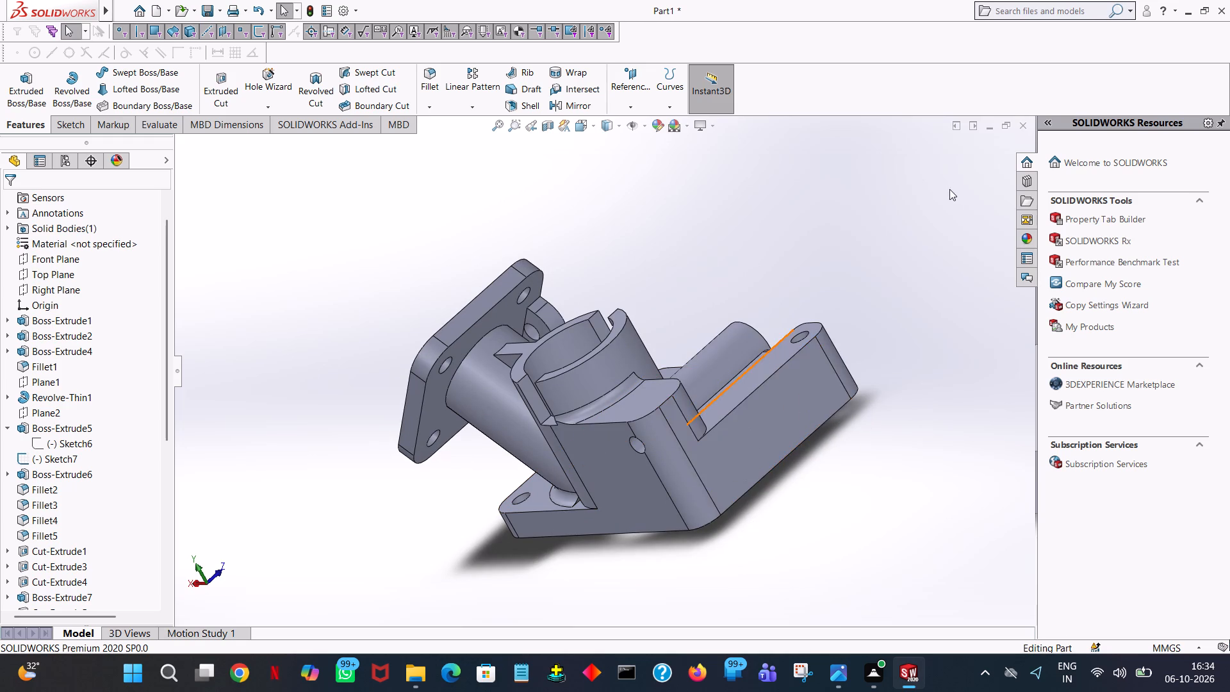
middle_click_drag(941, 220, 789, 430)
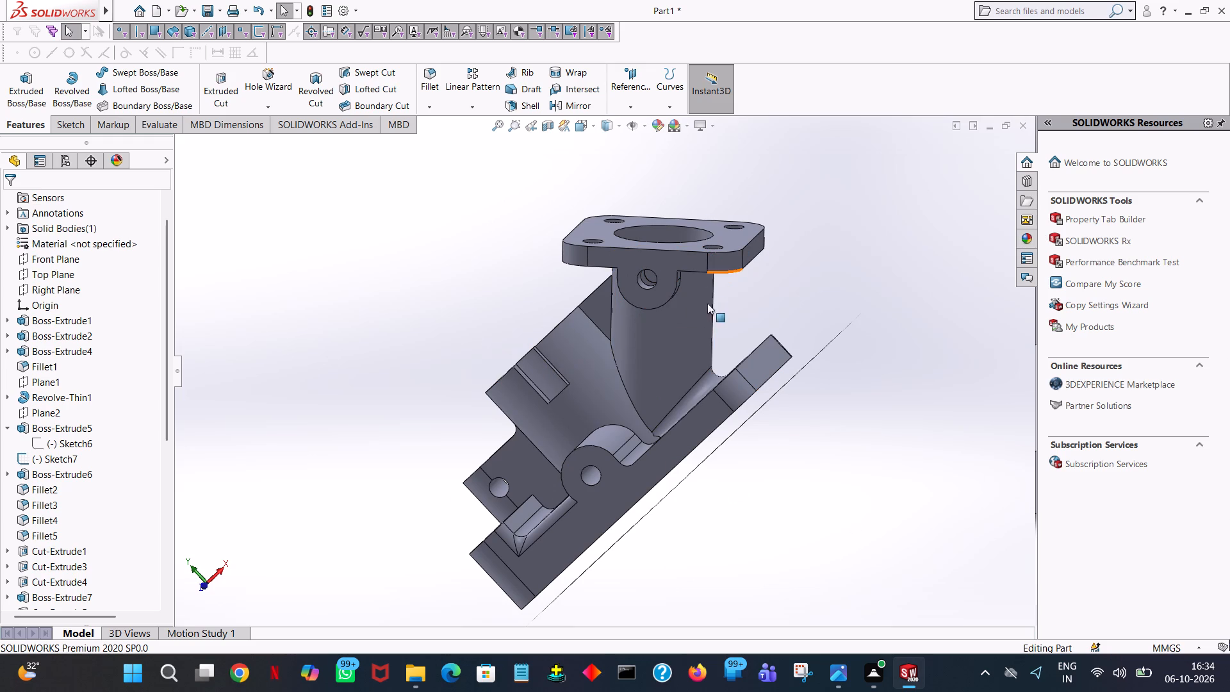
Apply a medium violet-blue standard colour to the whole part, after trying pure blue.
right_click(715, 331)
left_click(789, 252)
left_click(698, 318)
right_click(698, 318)
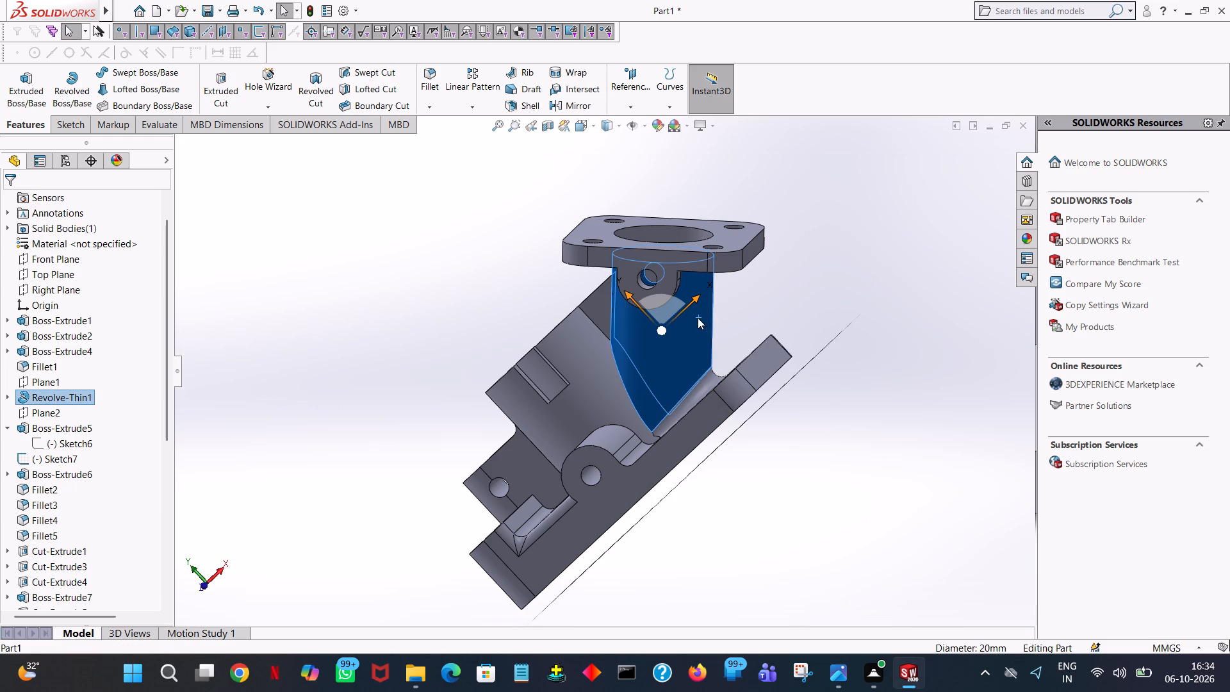
left_click(805, 277)
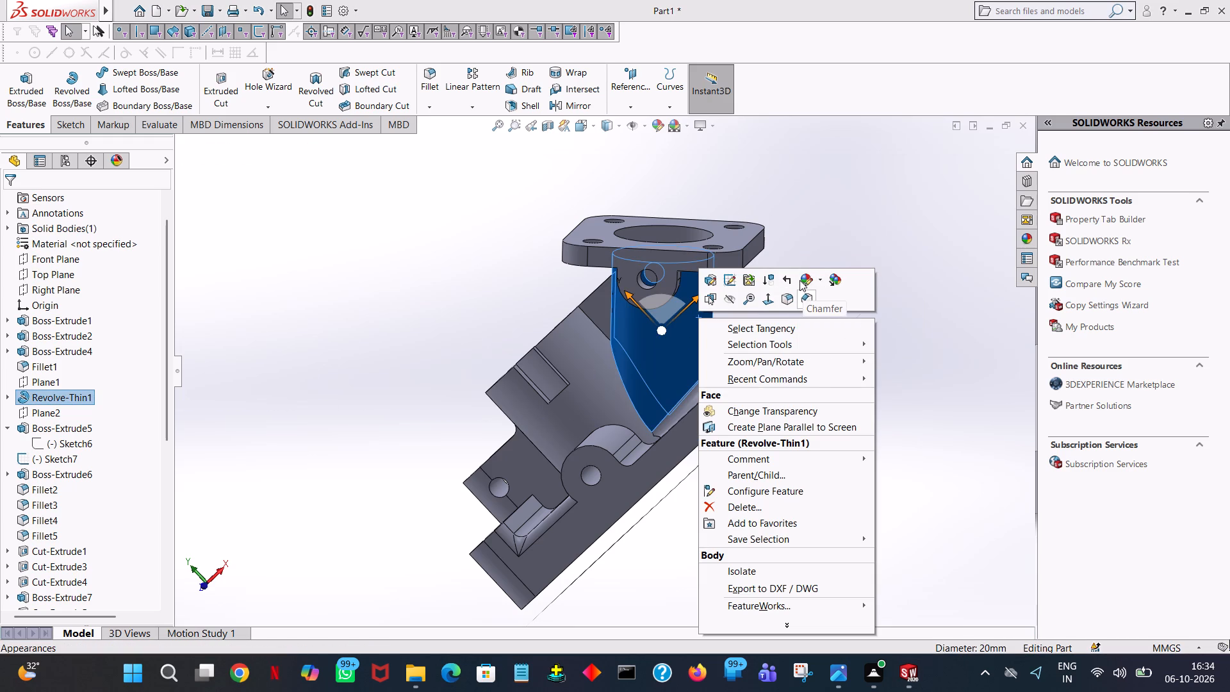
left_click(801, 276)
left_click(824, 351)
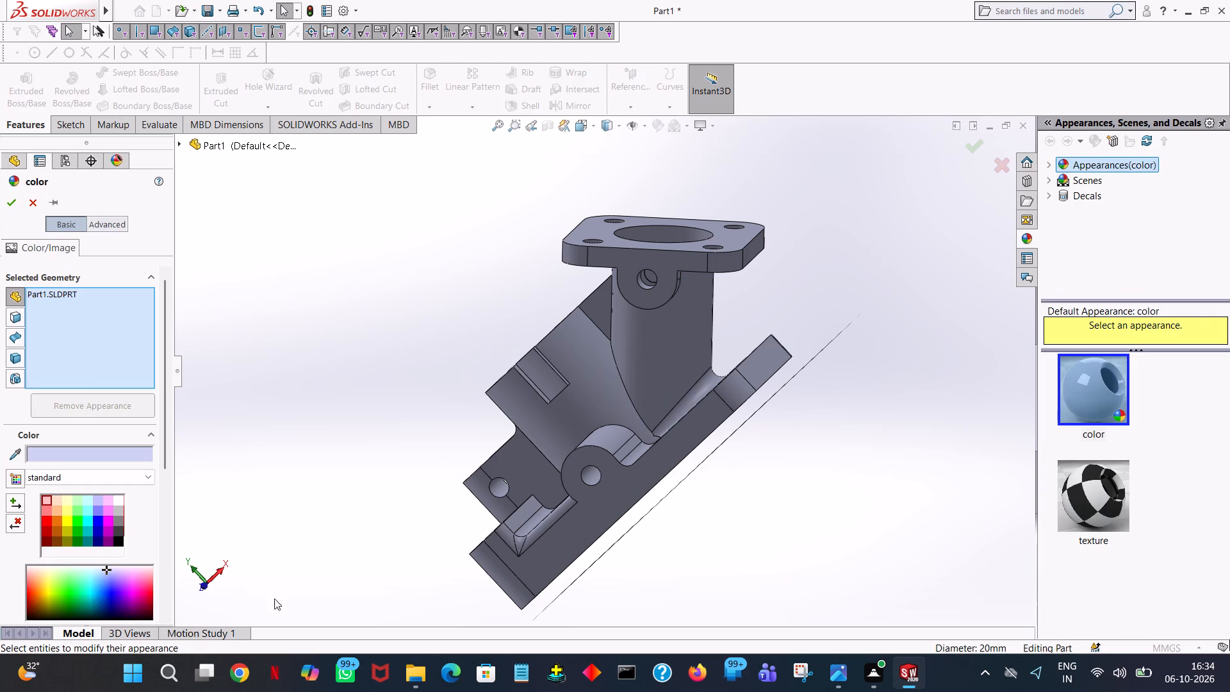
left_click(95, 523)
middle_click_drag(494, 297, 597, 392)
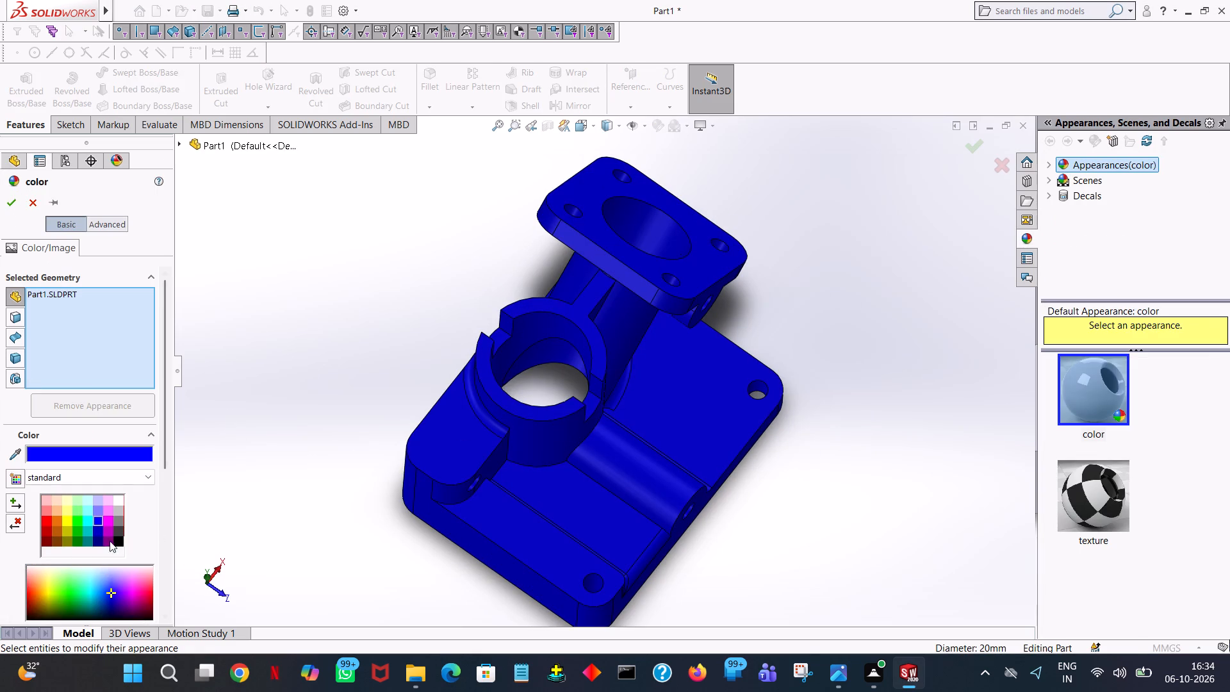
left_click(100, 509)
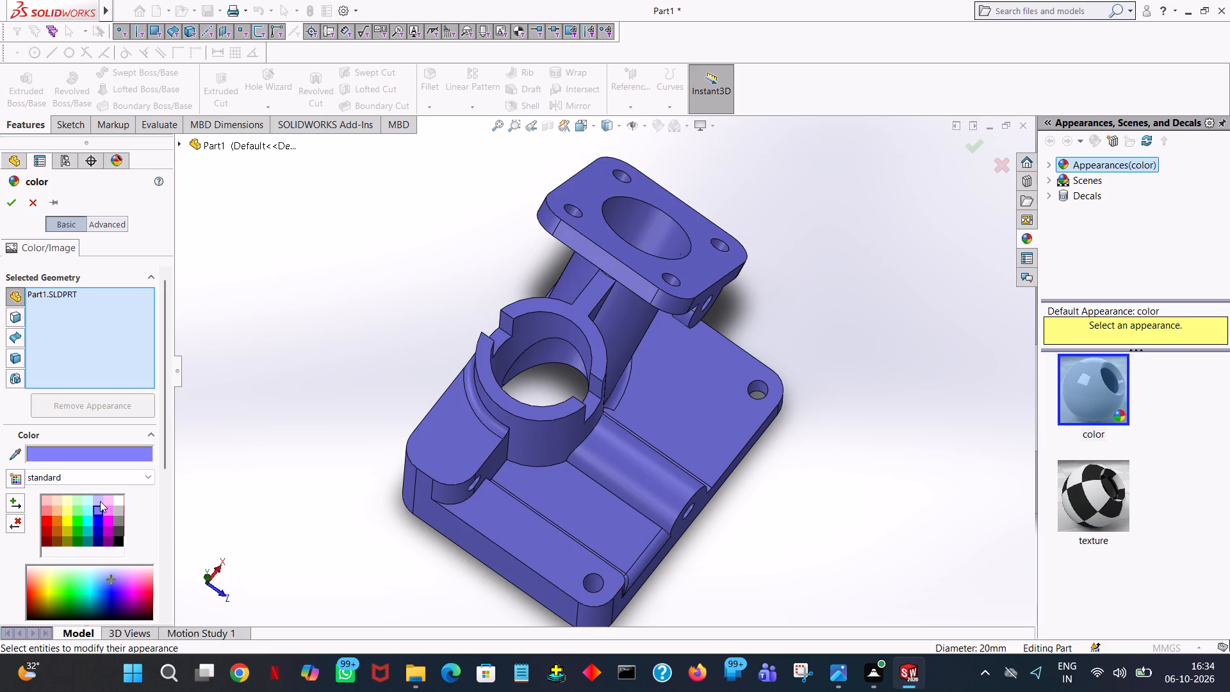
middle_click_drag(413, 445, 356, 357)
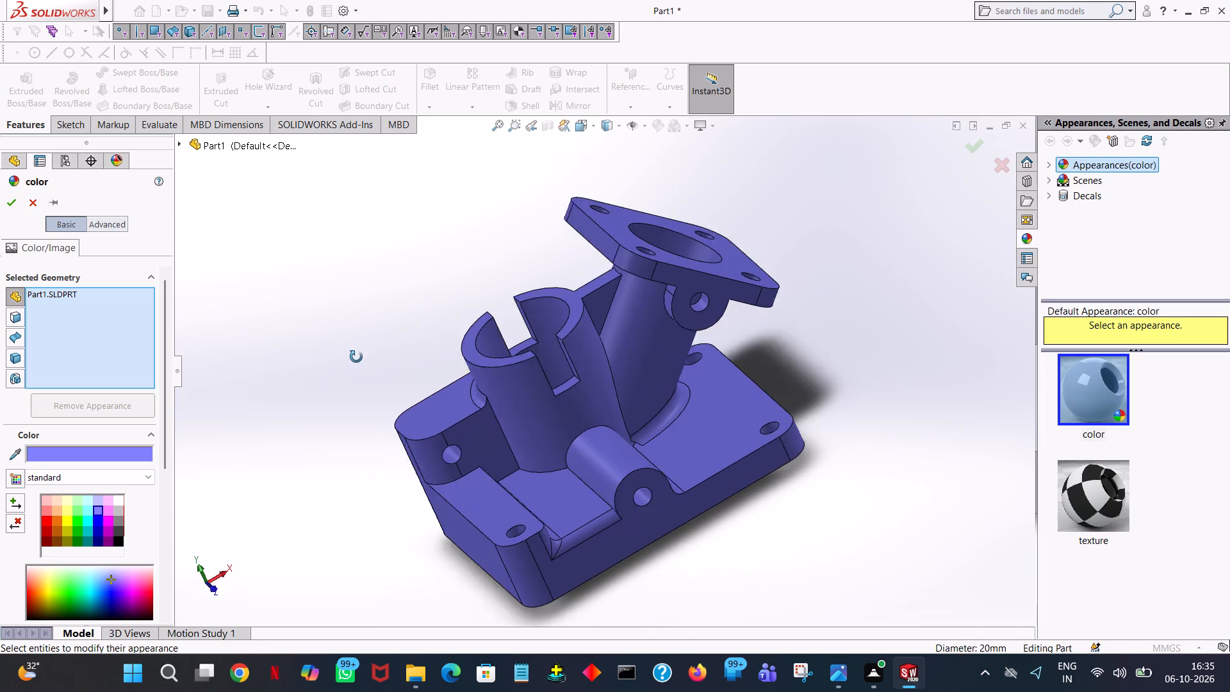
middle_click_drag(356, 357, 277, 362)
left_click(18, 199)
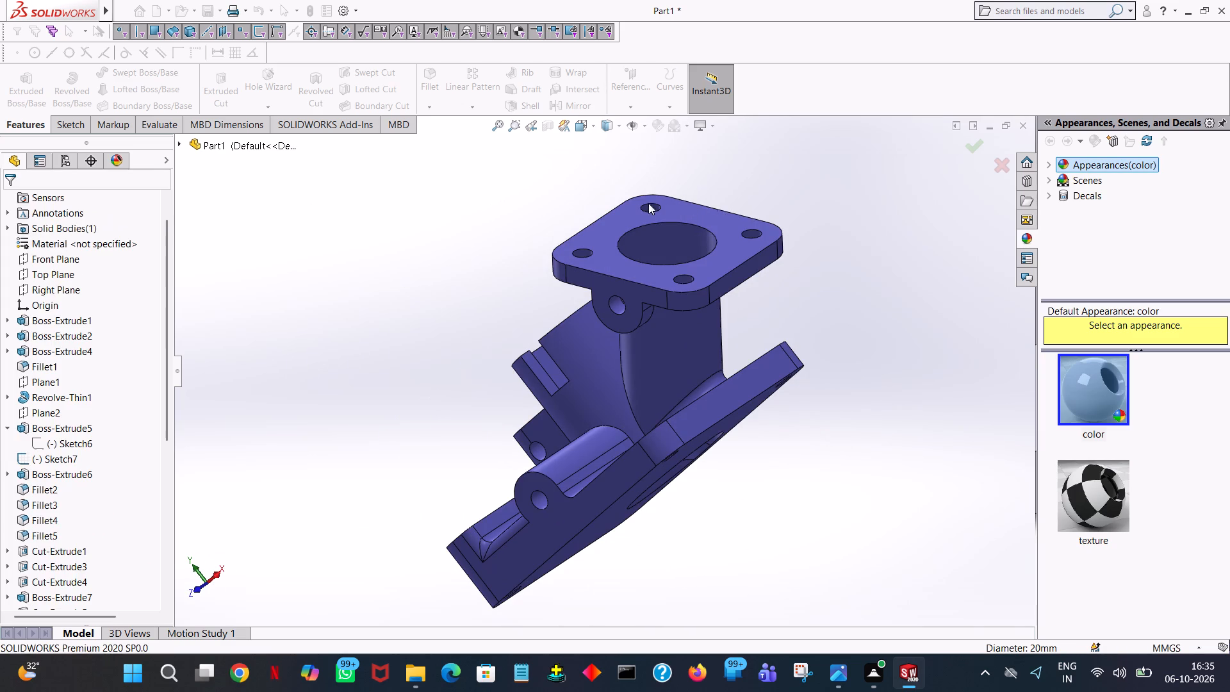
Examine the recoloured body from several angles, including the slotted vertical tube, the underside and the angled flange.
middle_click_drag(804, 245, 935, 274)
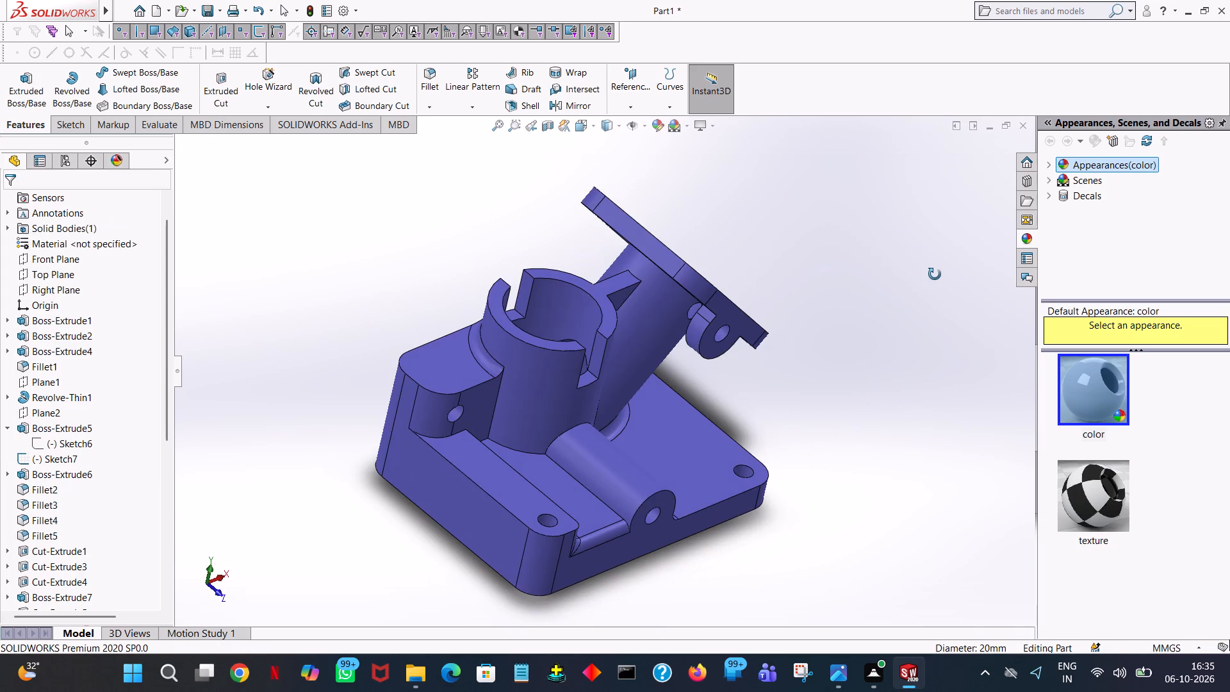
middle_click_drag(935, 274, 998, 203)
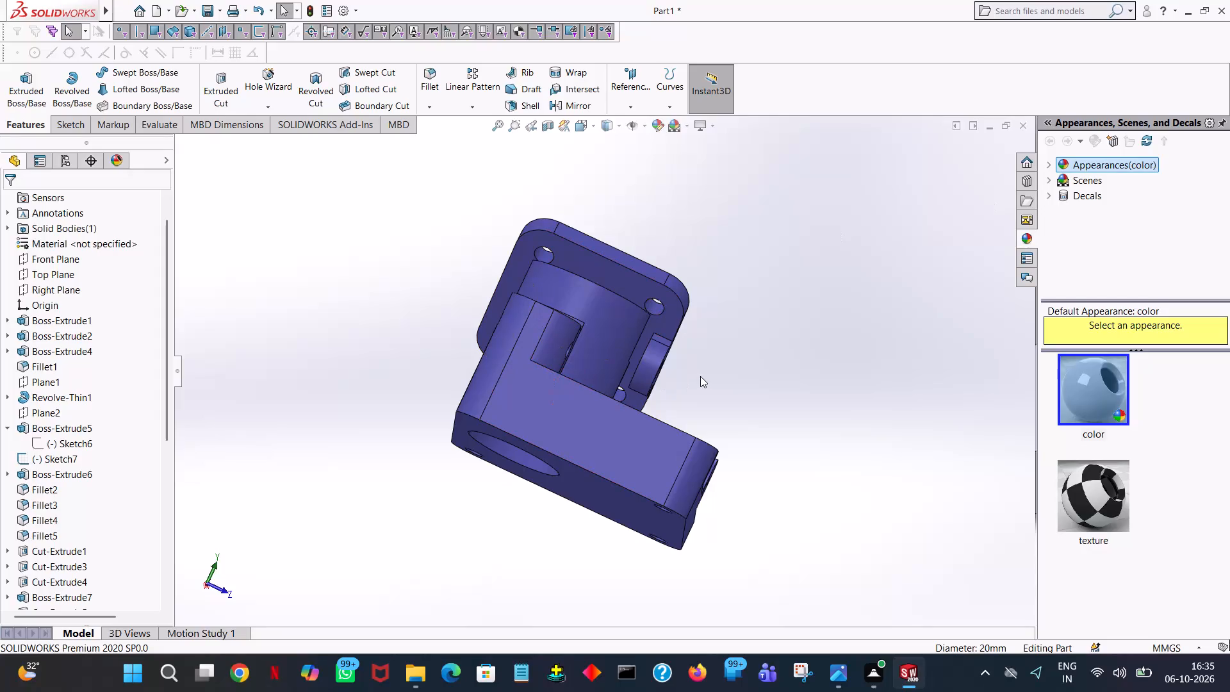
middle_click_drag(700, 376, 575, 391)
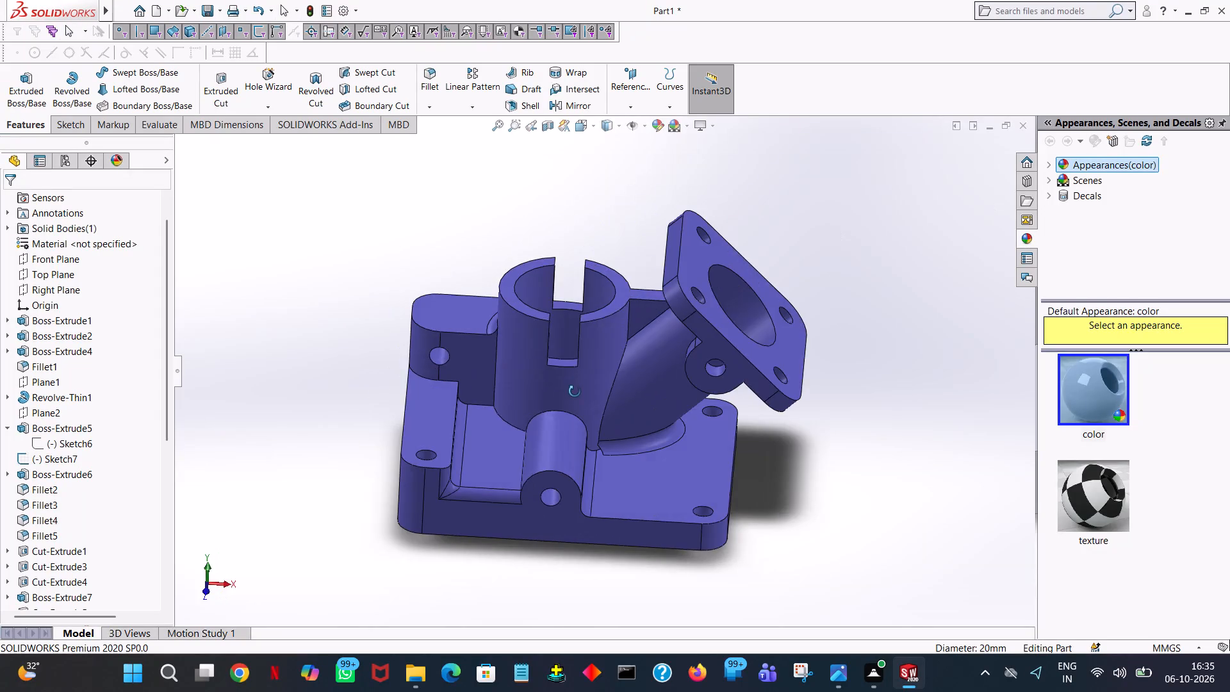
middle_click_drag(575, 391, 505, 401)
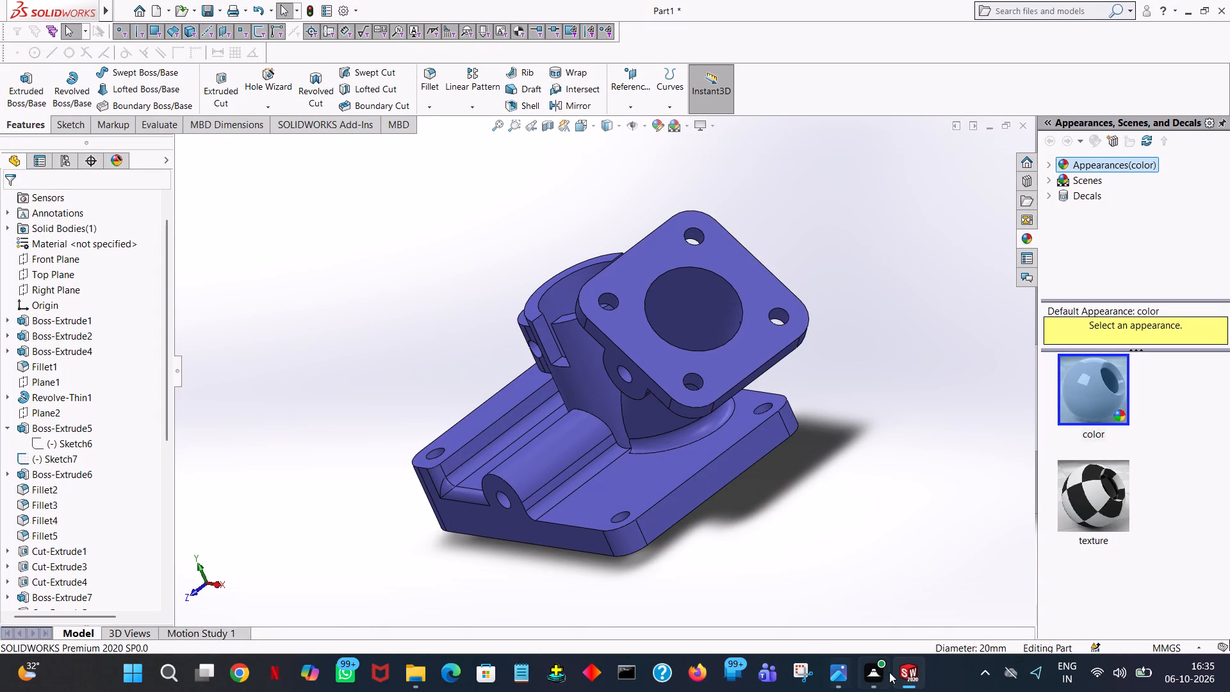
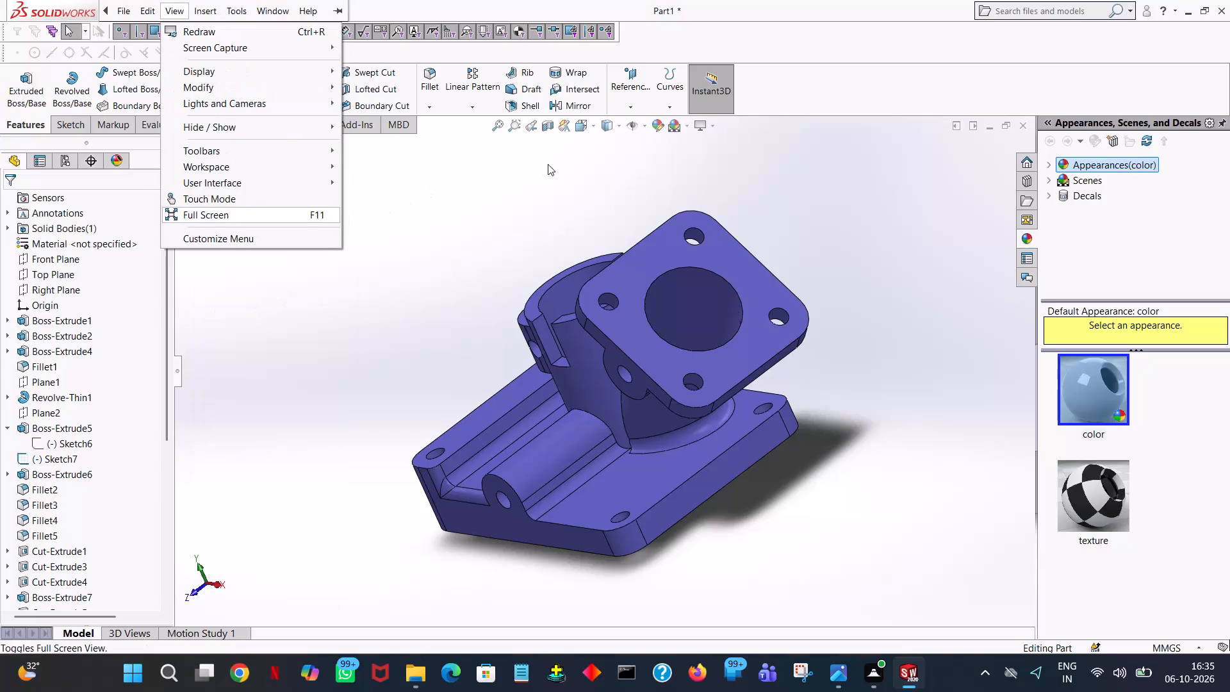
Save the part as an Adobe PDF named "multi-port junction body" in the "fuji new pdf" folder.
left_click(434, 217)
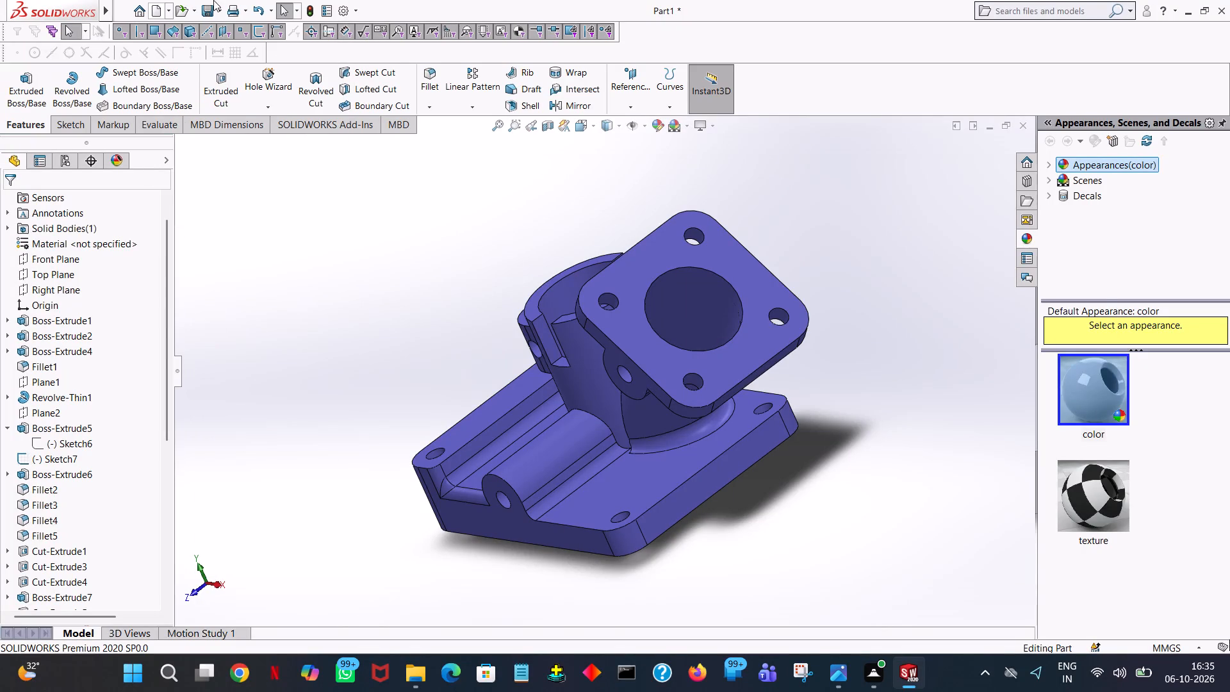
left_click(209, 5)
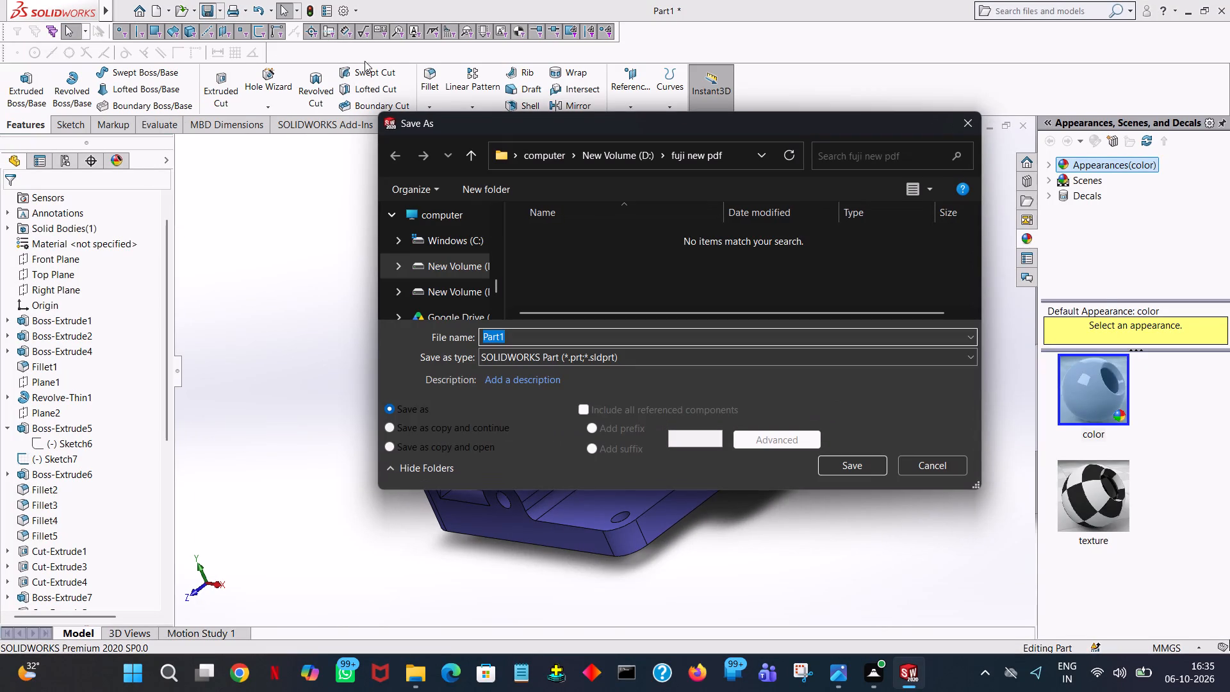
left_click(636, 358)
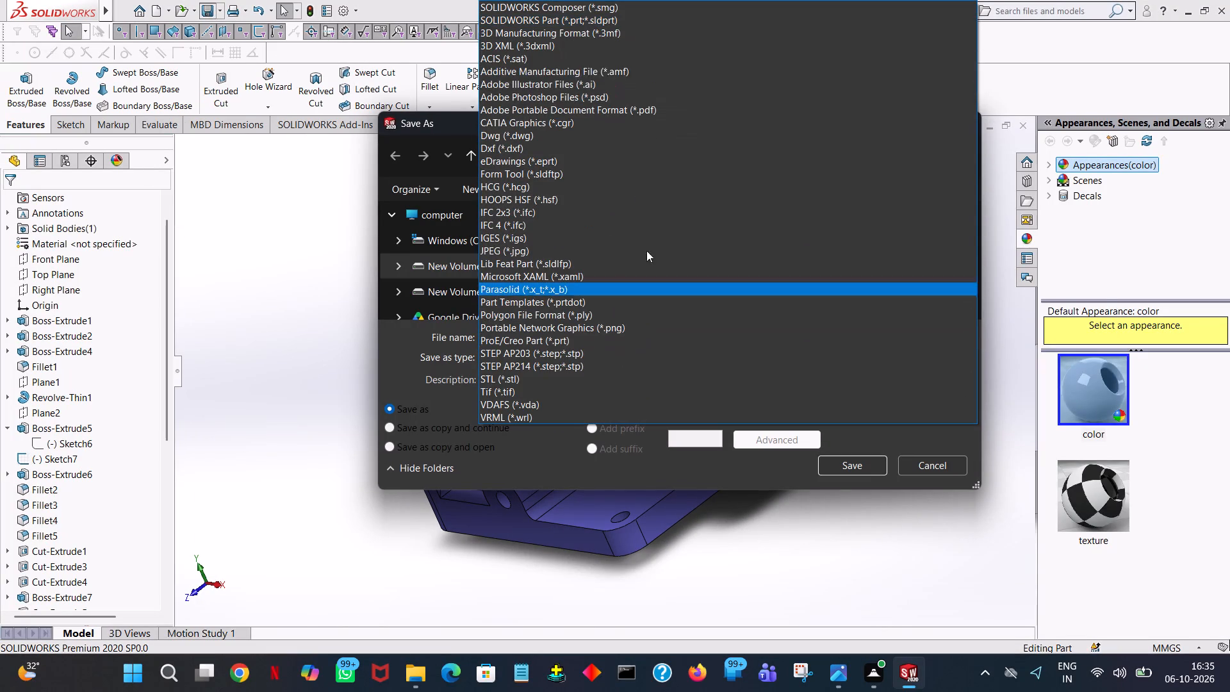
left_click(641, 109)
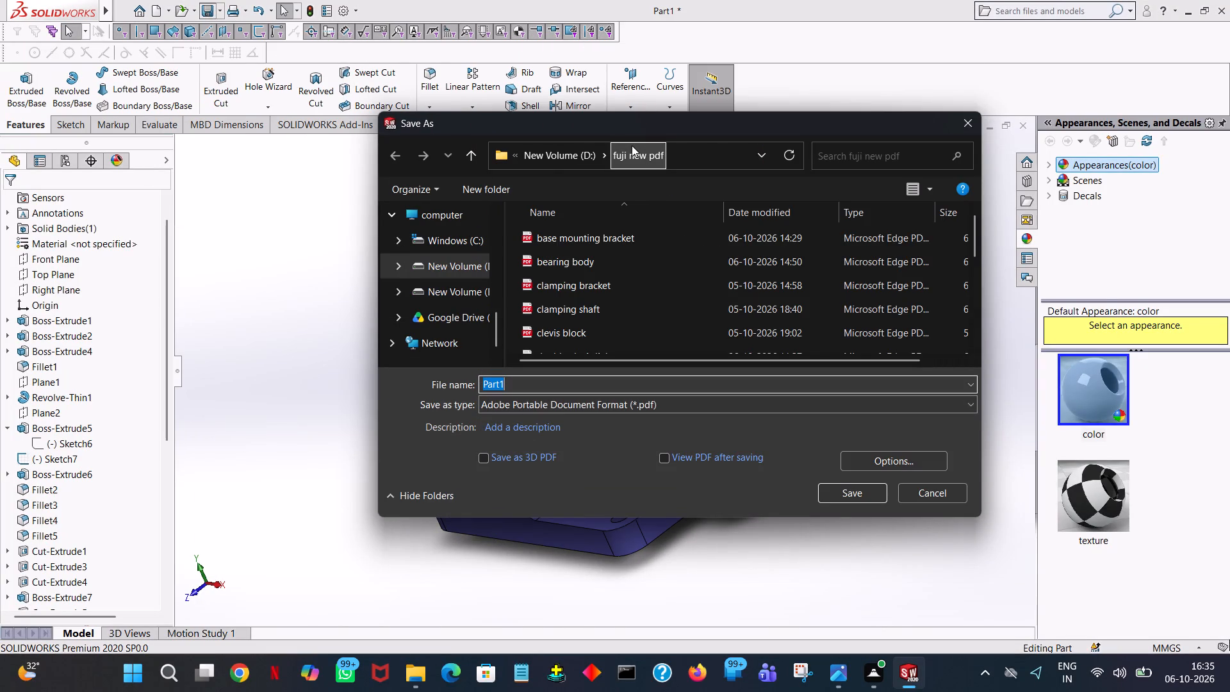
type("multi-")
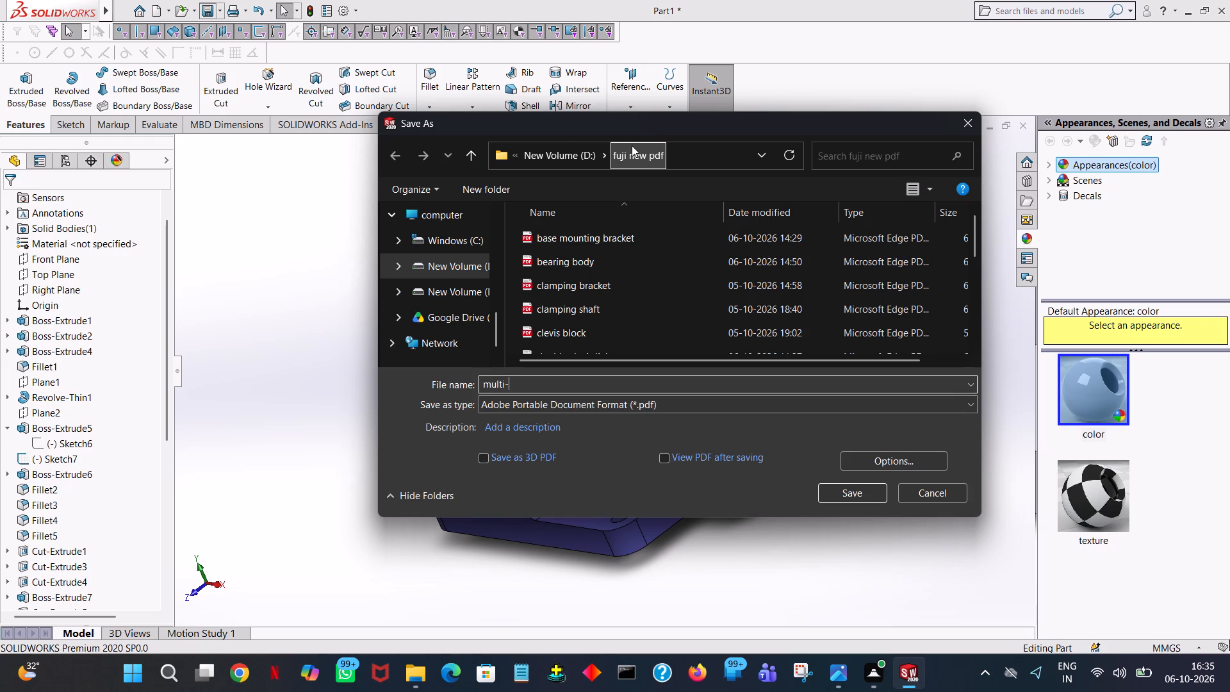
type("port junction body")
left_click(864, 489)
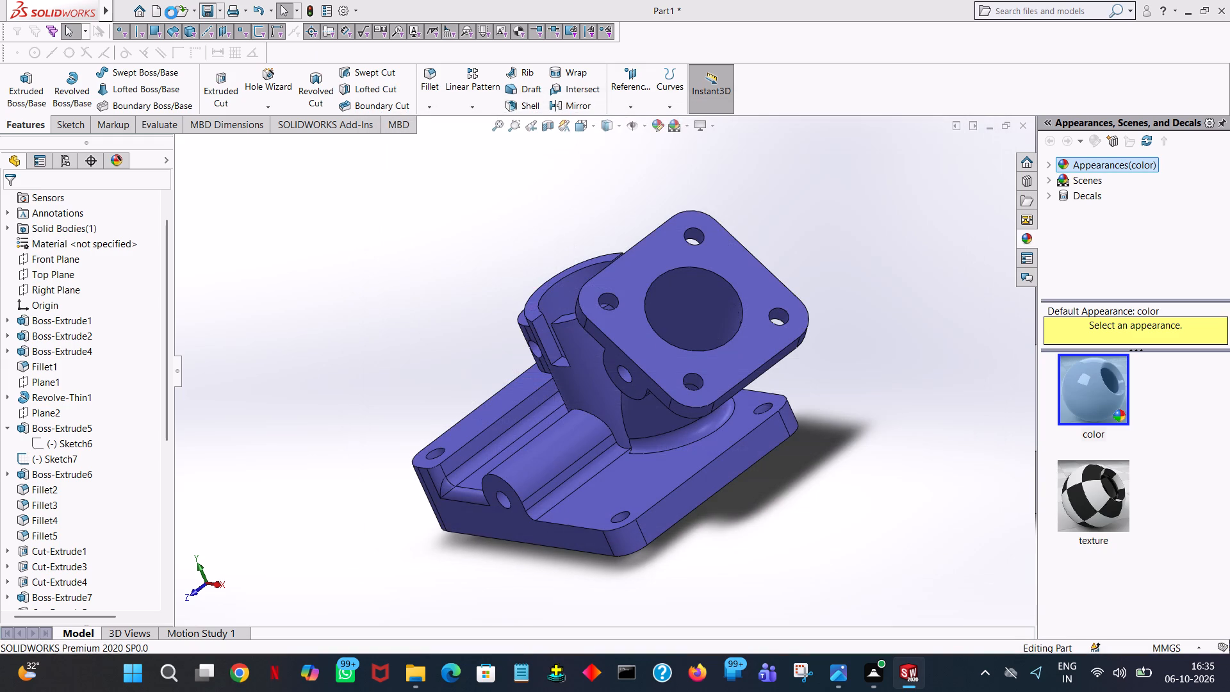
Save the model as a SOLIDWORKS Part named "multi-port jucntion body" in the "fuji new design" folder.
left_click(211, 12)
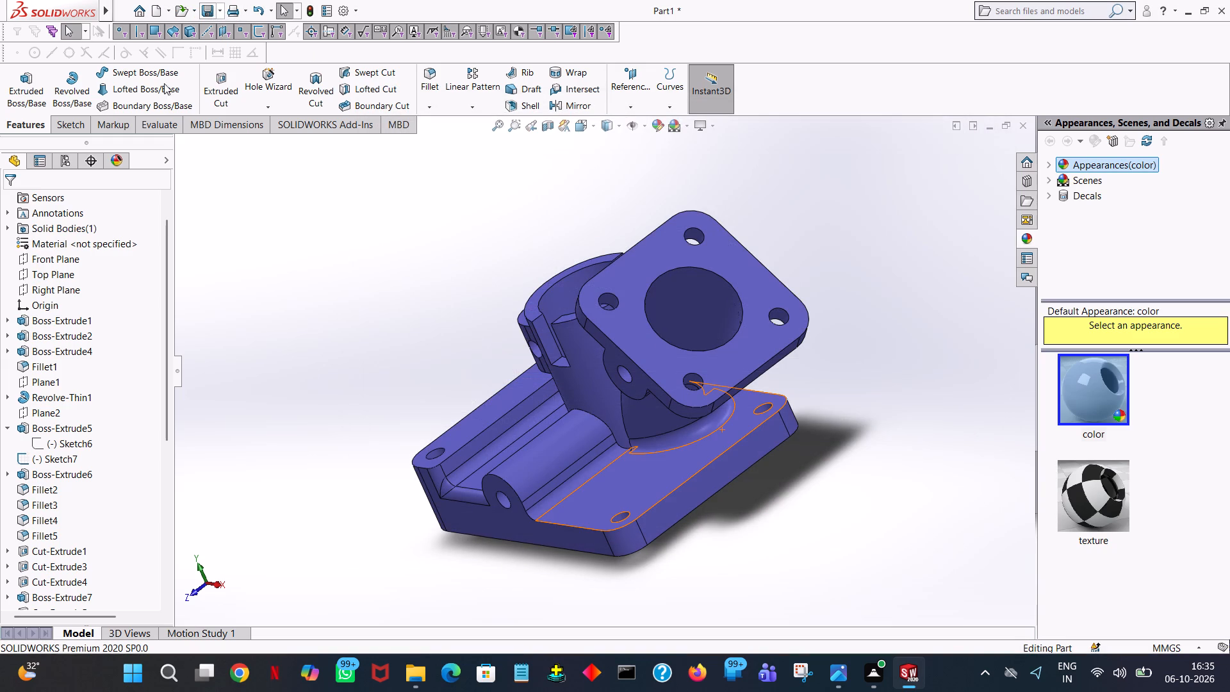
left_click(473, 155)
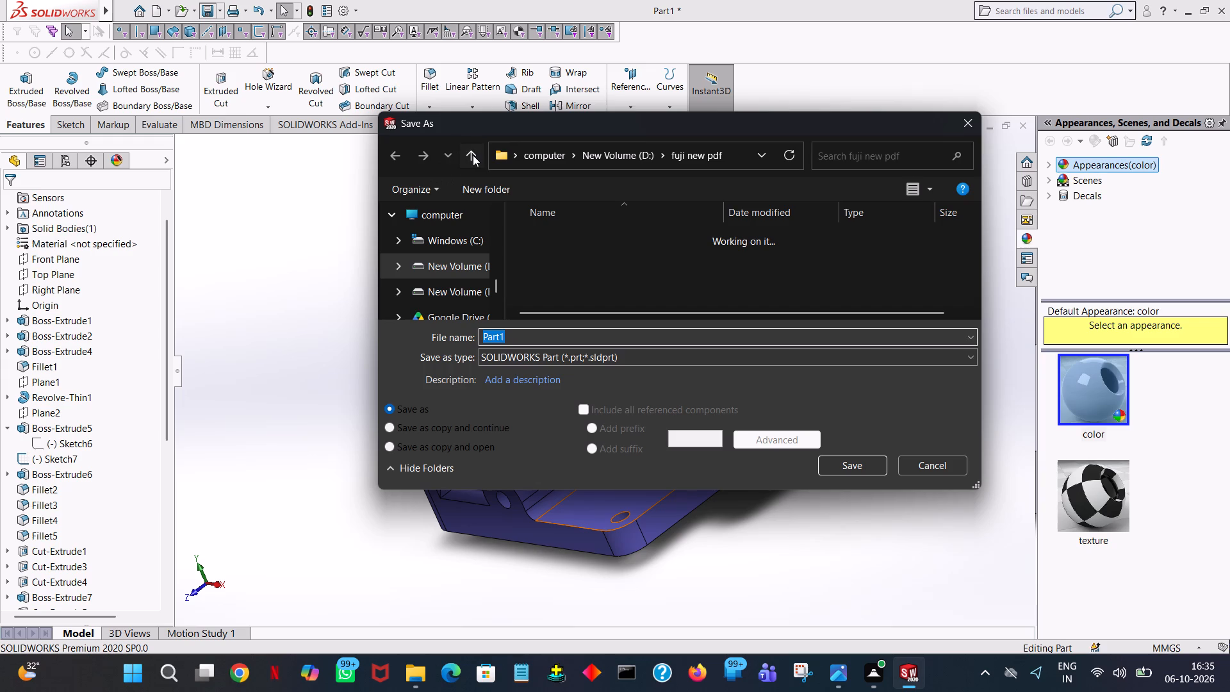
double_click(724, 258)
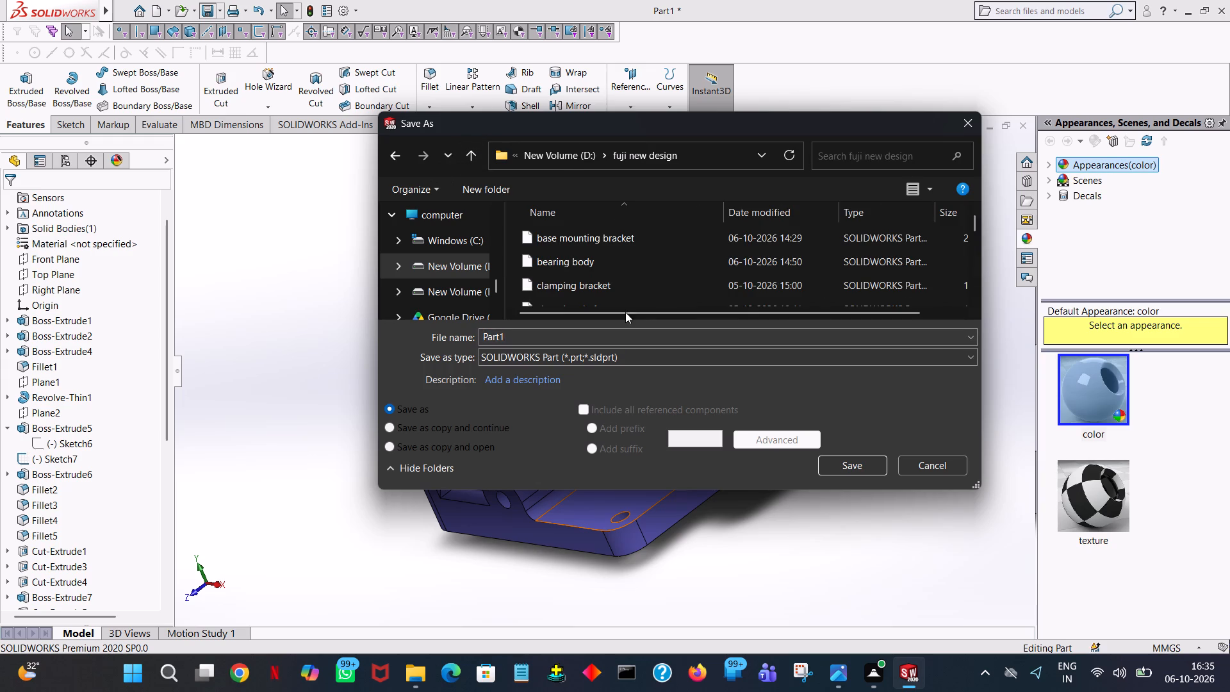
double_click(605, 336)
type("multi-port jucntio")
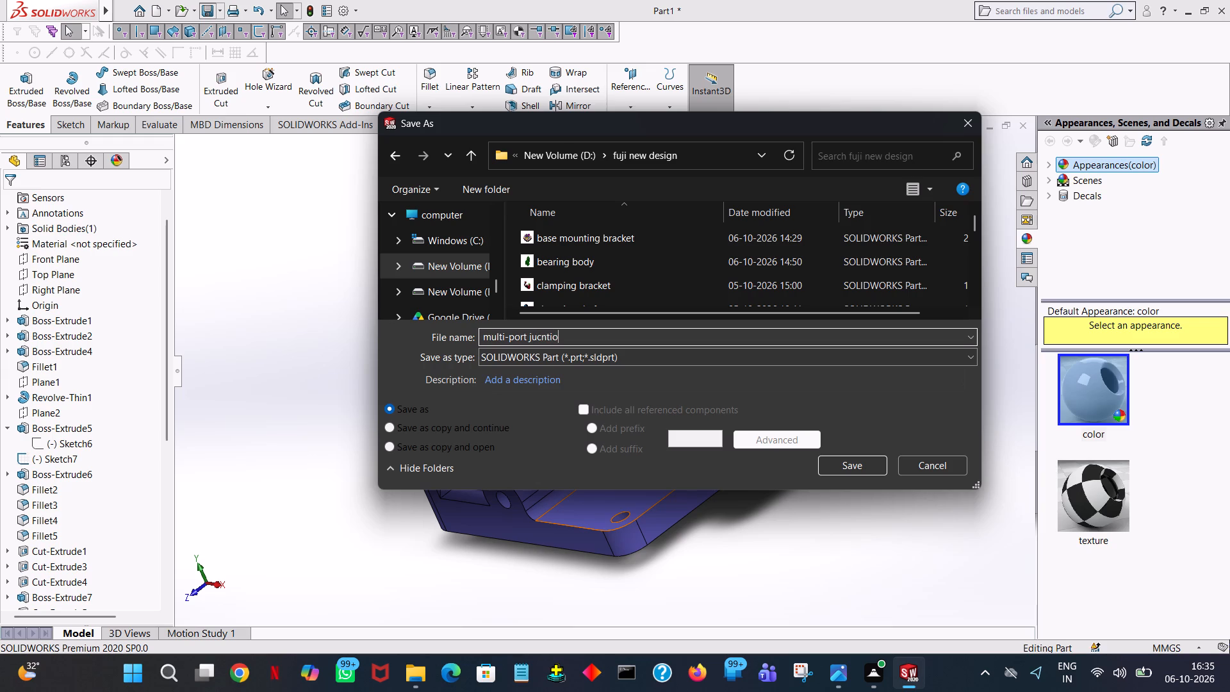
key("BackSpace")
type("on bodhy")
key("BackSpace")
key("BackSpace")
key("y")
left_click(865, 465)
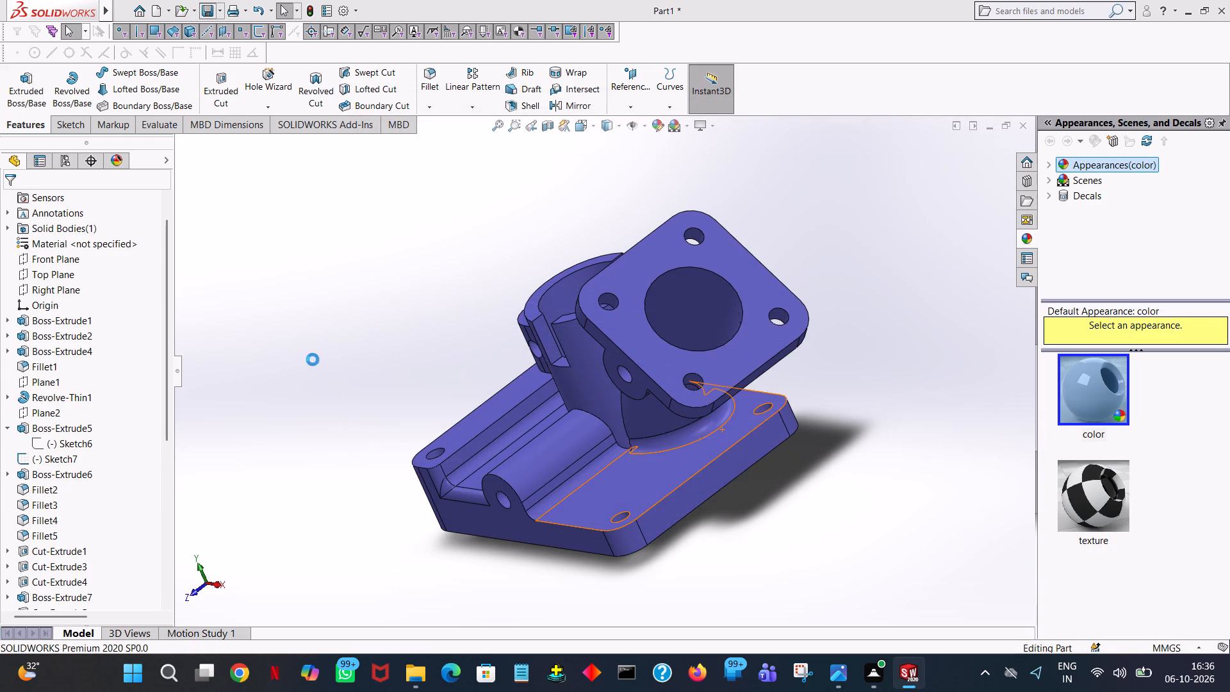
left_click(346, 304)
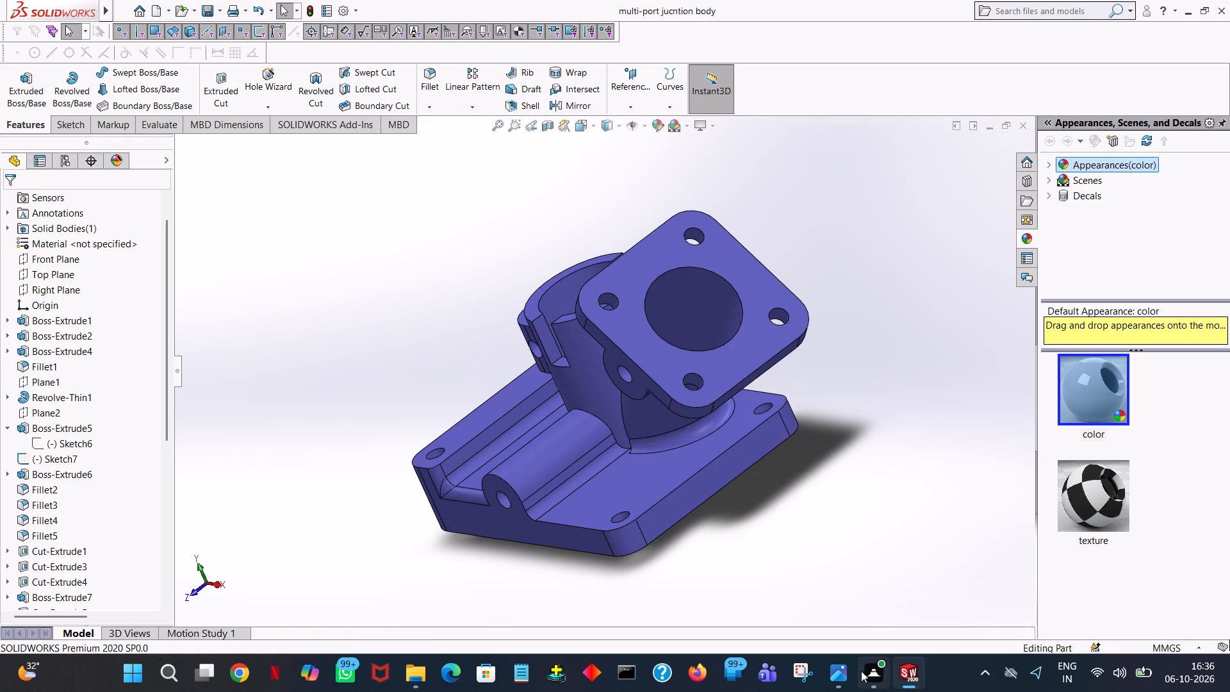